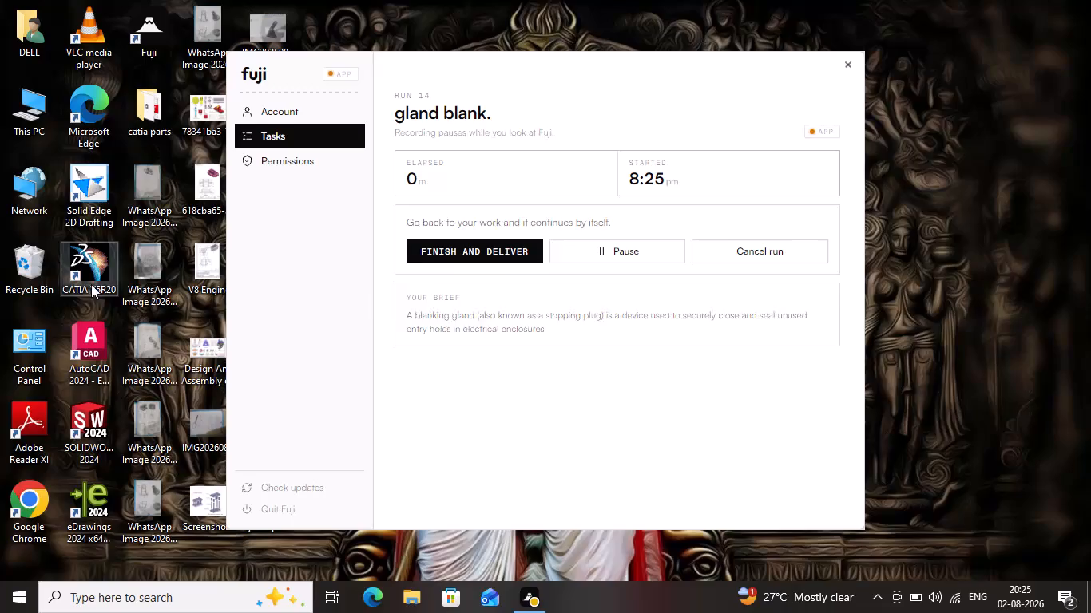
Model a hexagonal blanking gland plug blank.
Launch CATIA V5R20 from the desktop.
double_click(96, 273)
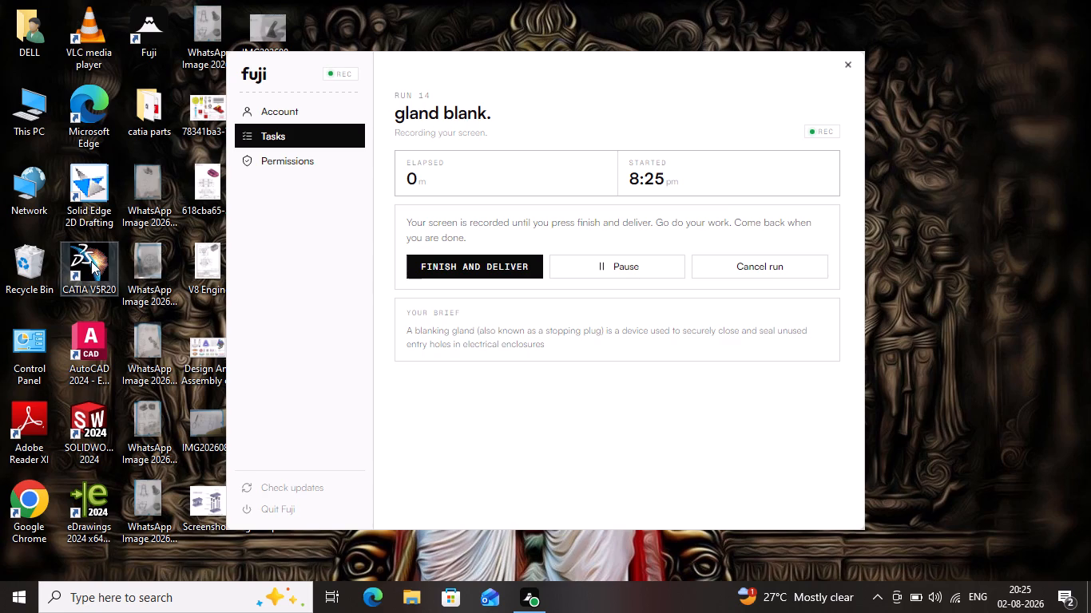
right_click(91, 261)
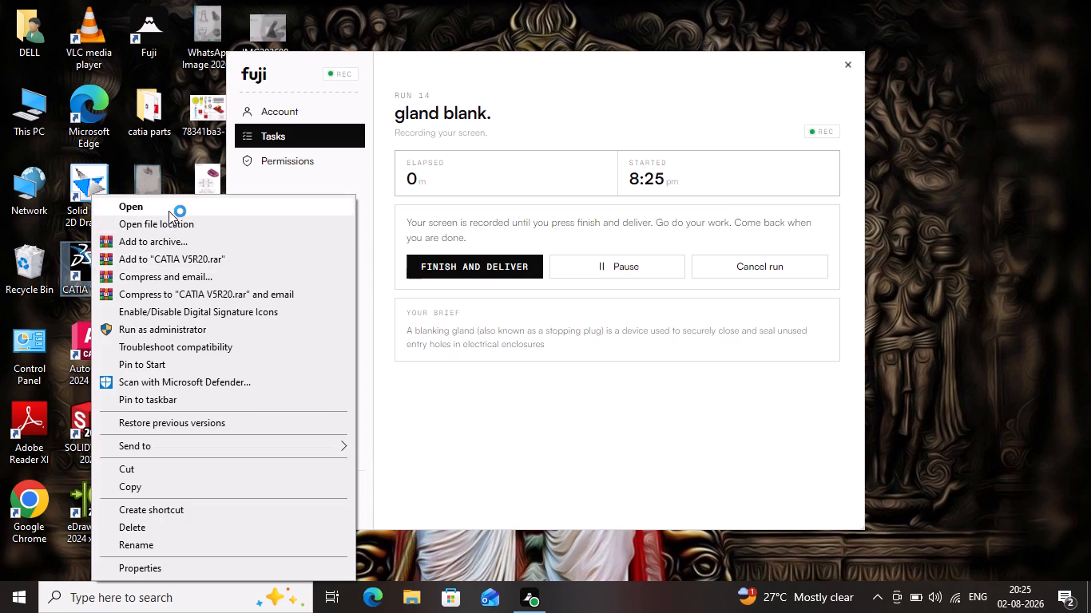
left_click(169, 211)
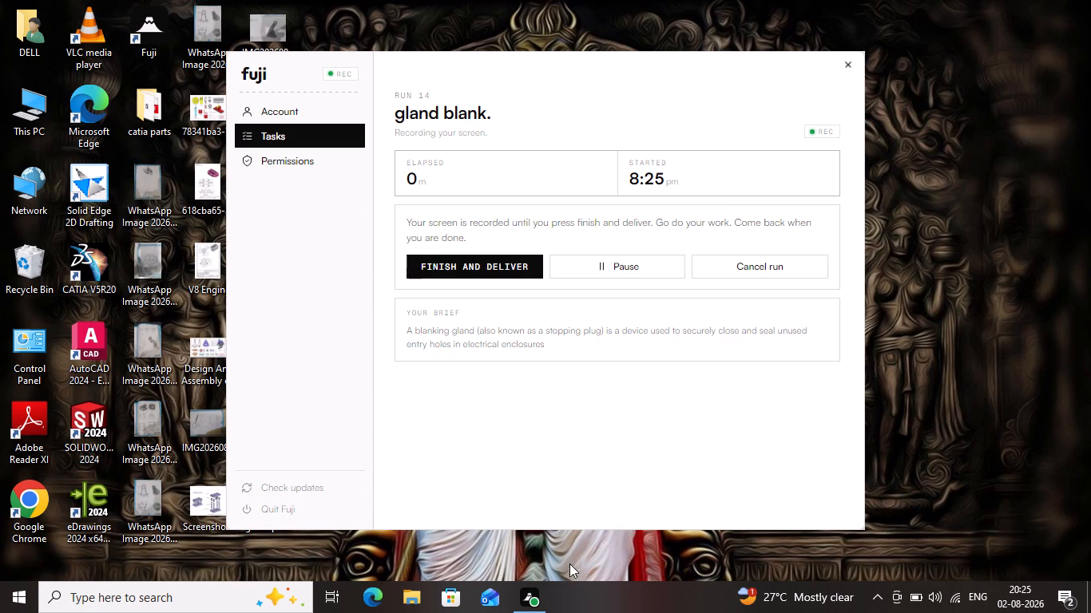
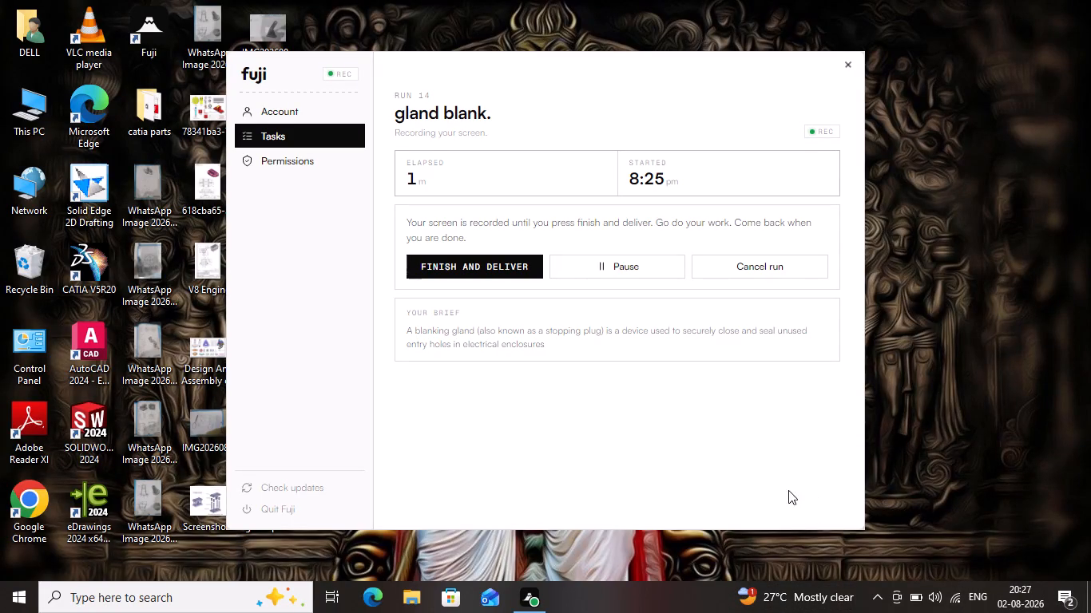
Open CATIA V5R20 from its desktop shortcut.
right_click(80, 263)
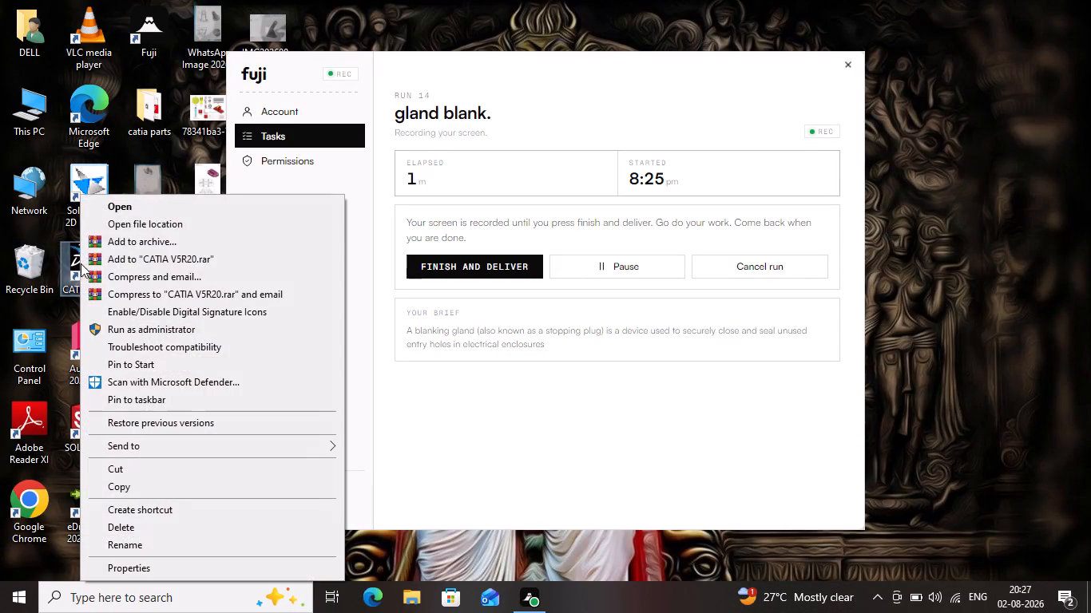
left_click(133, 212)
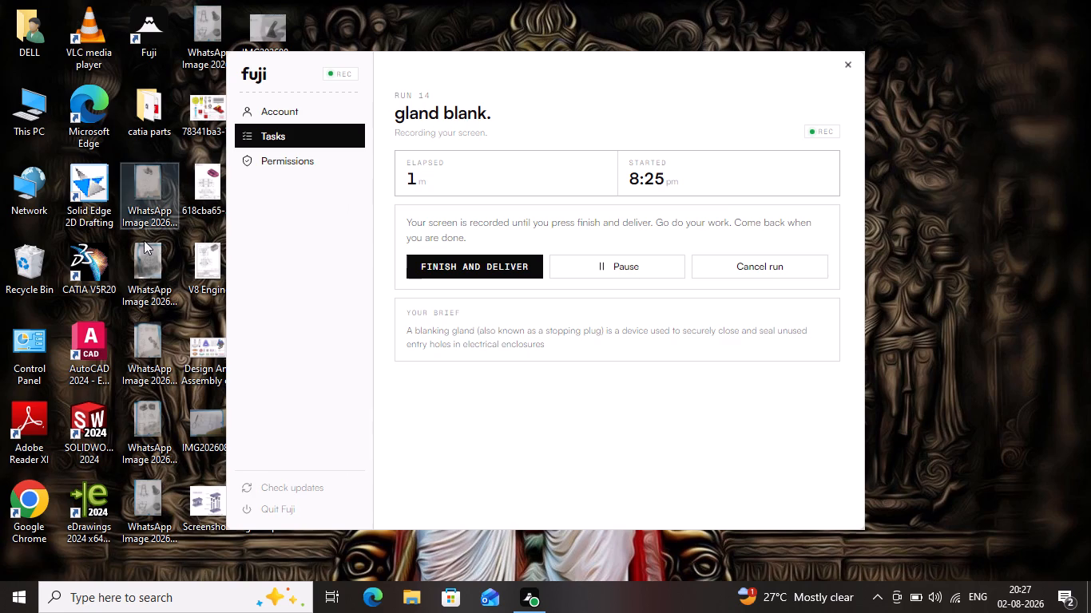
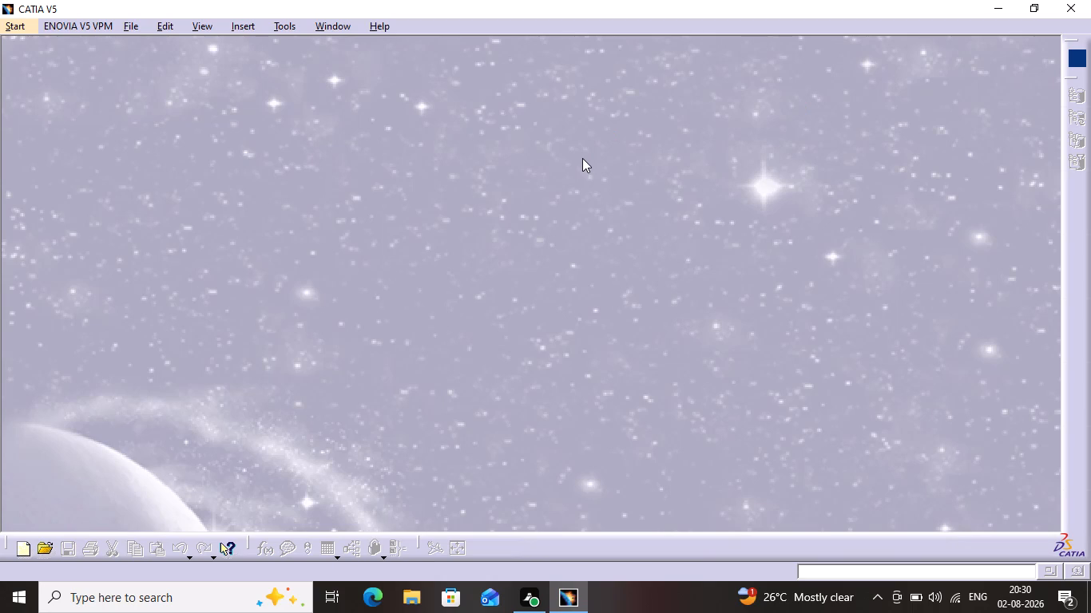
Create a new Part Design part named Part1 with hybrid design enabled.
left_click(12, 27)
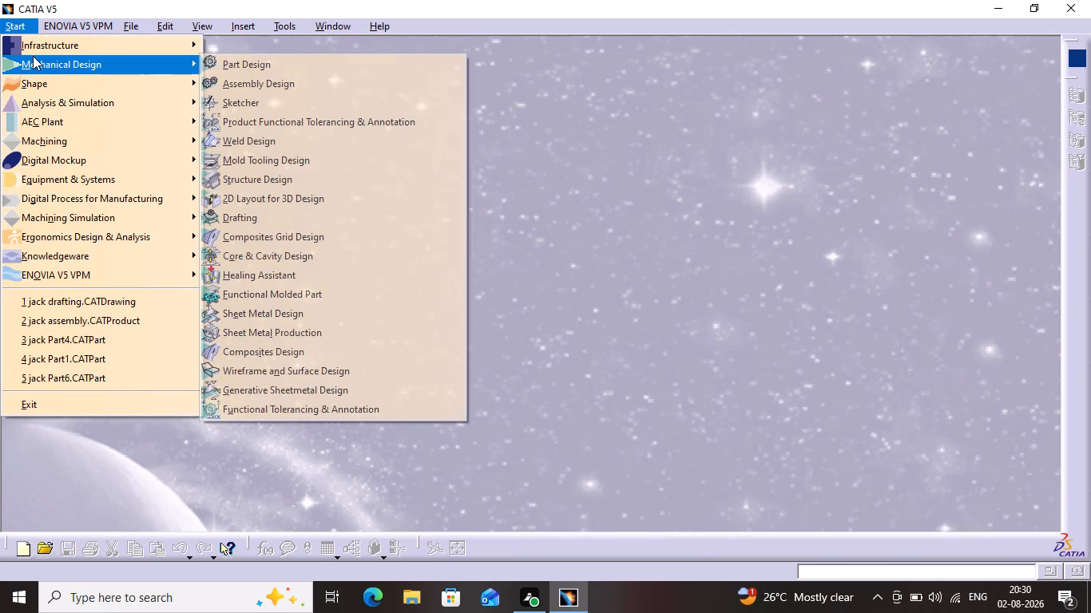
left_click(215, 58)
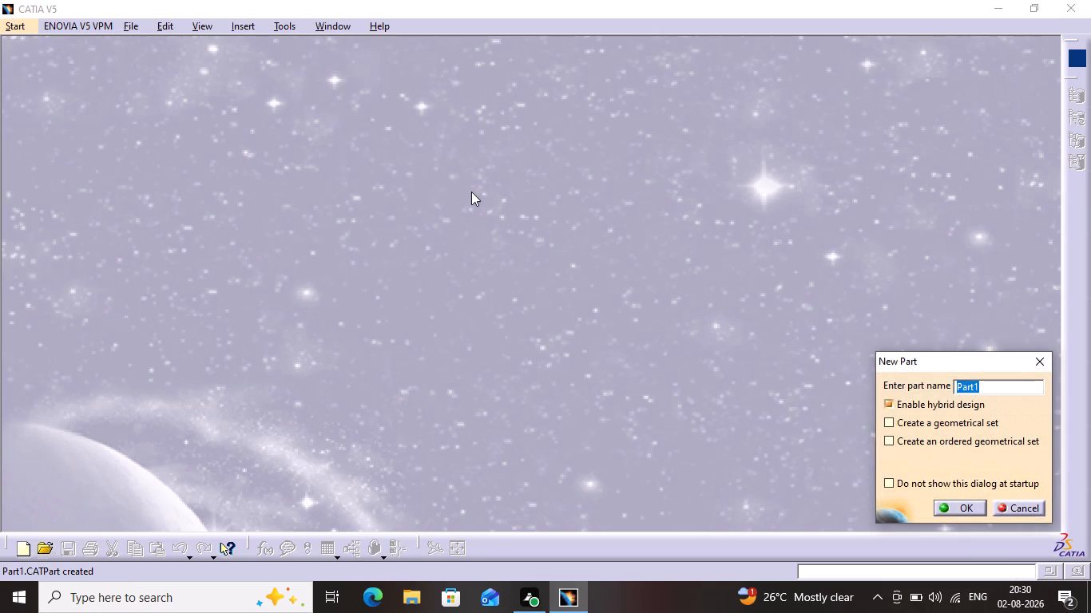
left_click(973, 510)
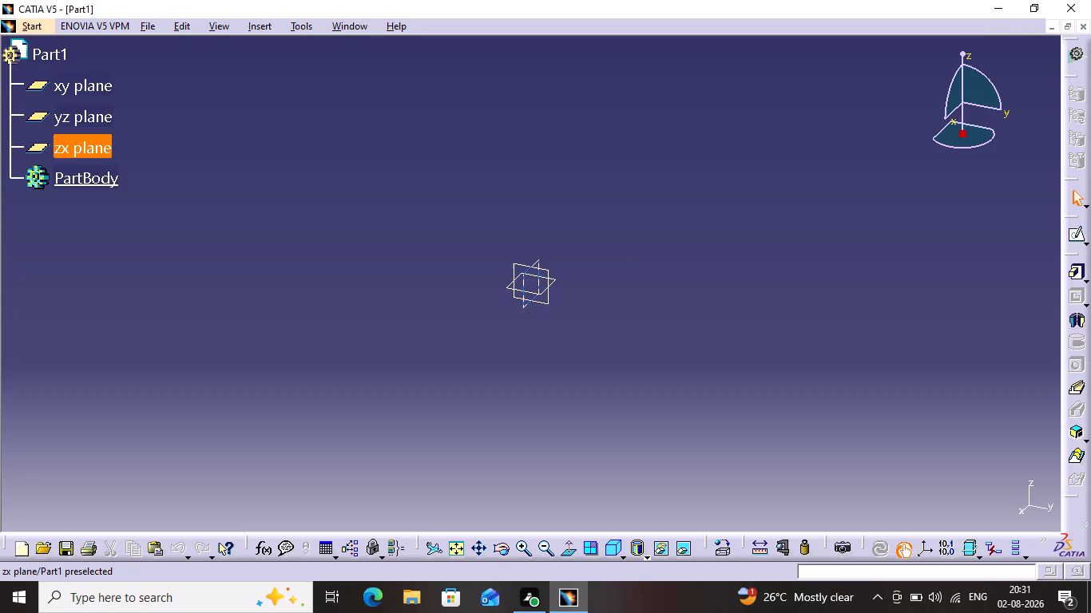
Sketch a hexagon on the xy plane, centred on the origin and about 80 mm across flats, with horizontal upper and lower sides.
left_click(92, 93)
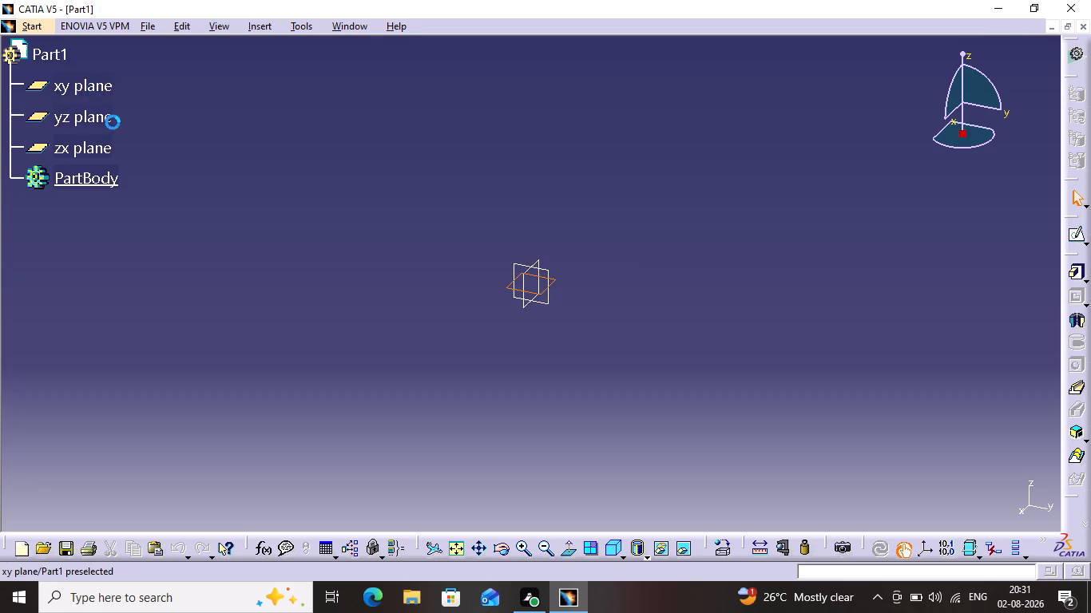
left_click(1081, 271)
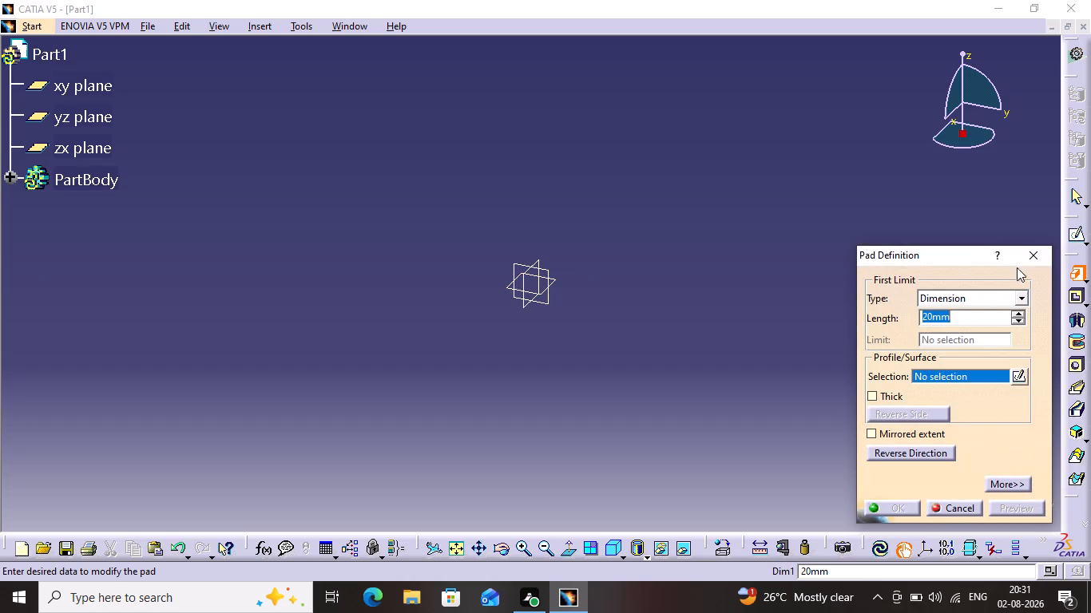
left_click(1031, 251)
left_click(1078, 241)
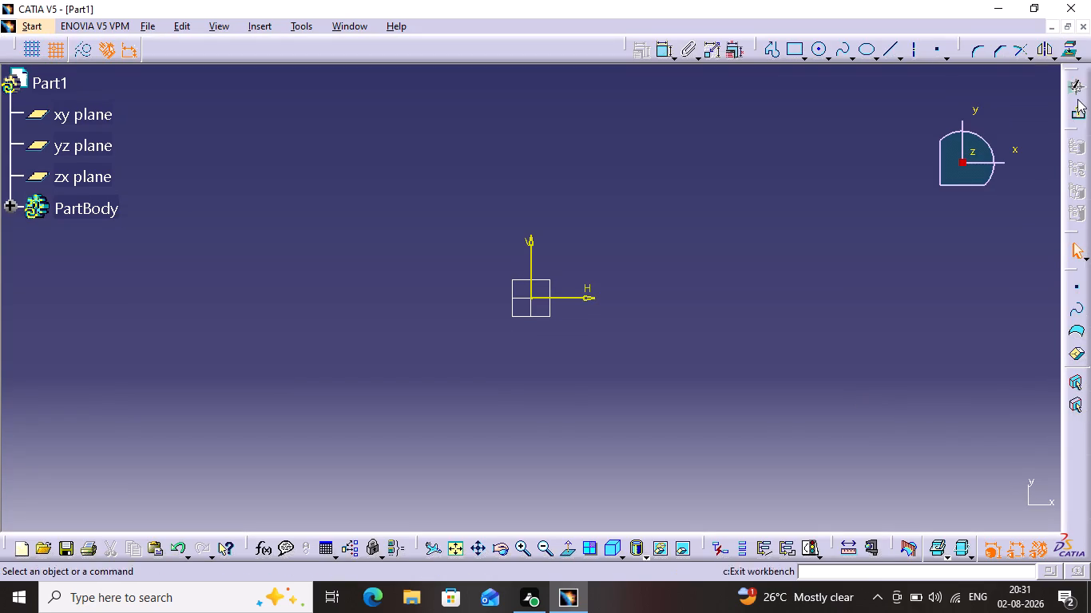
left_click(803, 52)
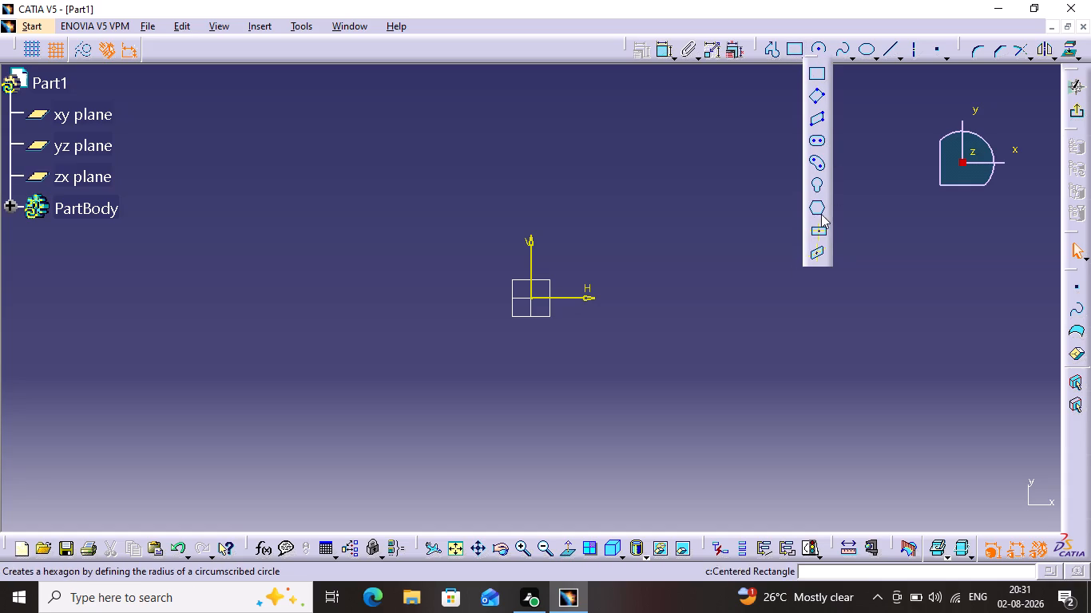
left_click(825, 205)
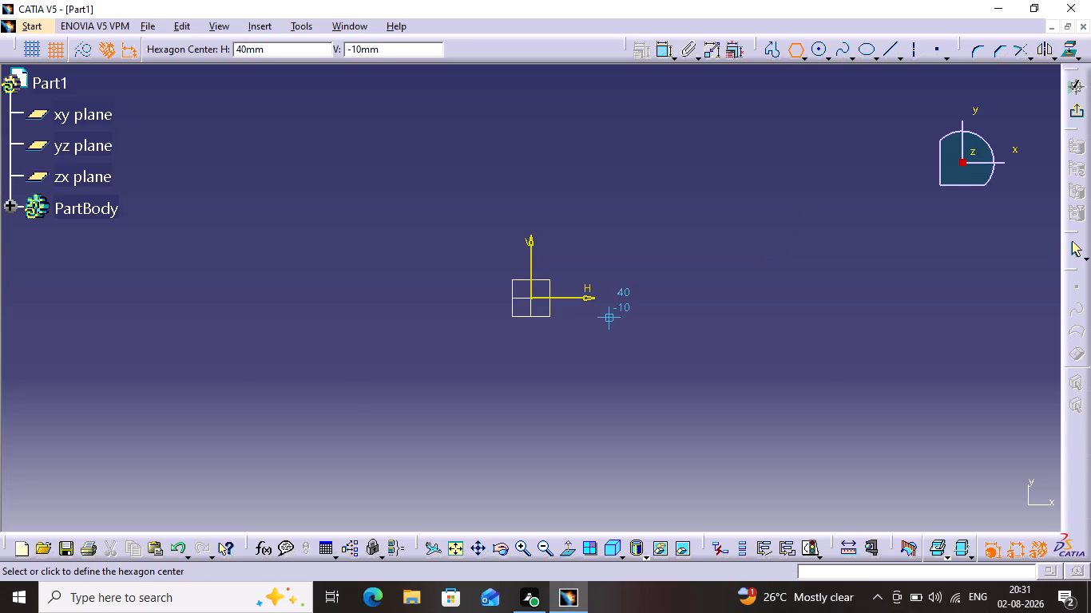
left_click(536, 299)
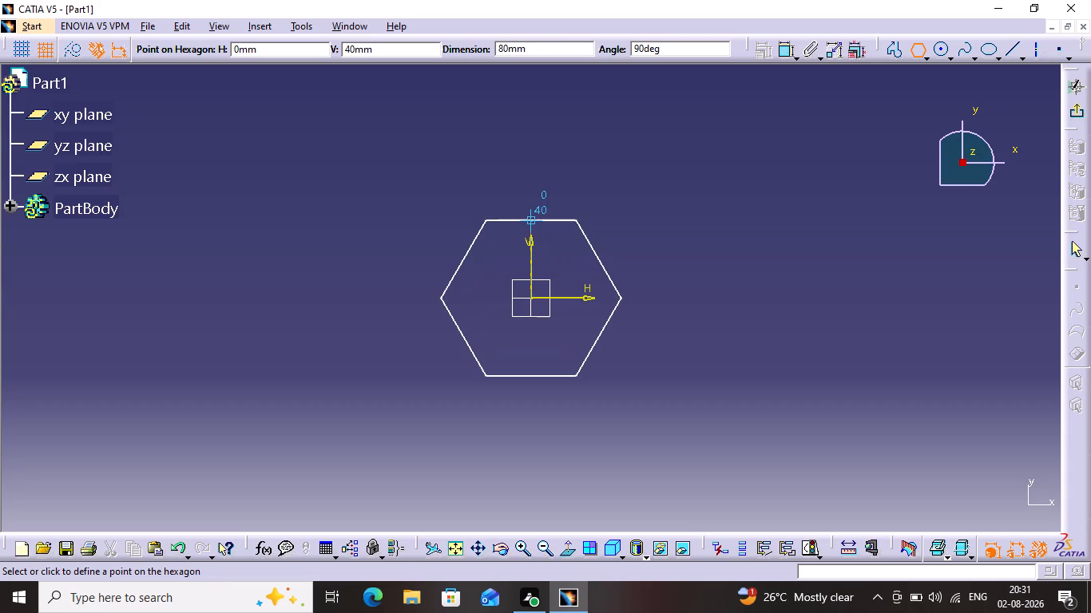
left_click(535, 225)
left_click(696, 246)
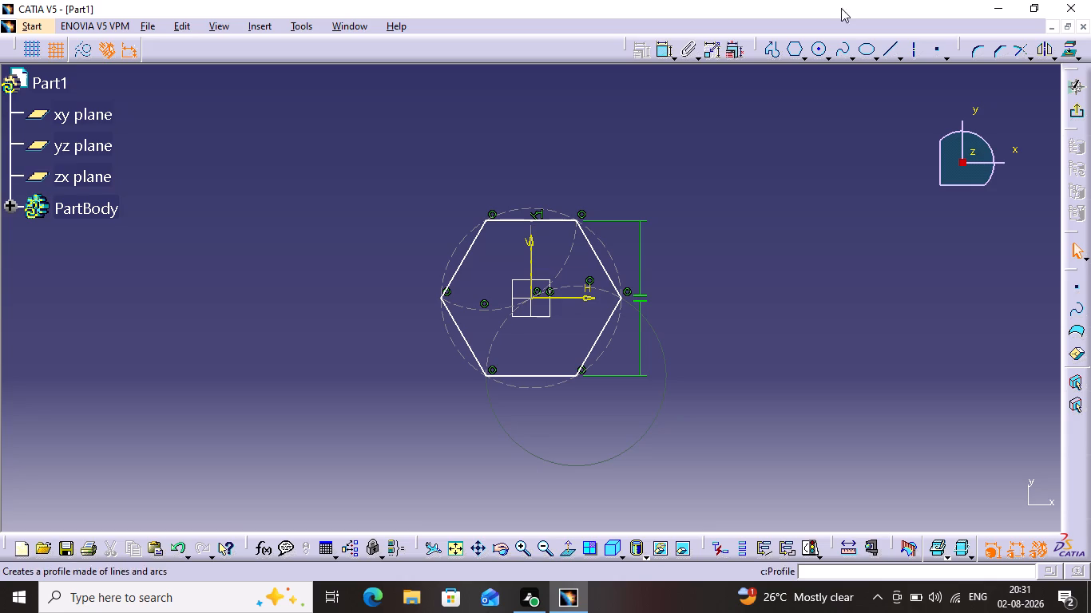
Dimension the hexagon between its two horizontal sides, set the distance to 45 mm and exit the sketch.
left_click(660, 49)
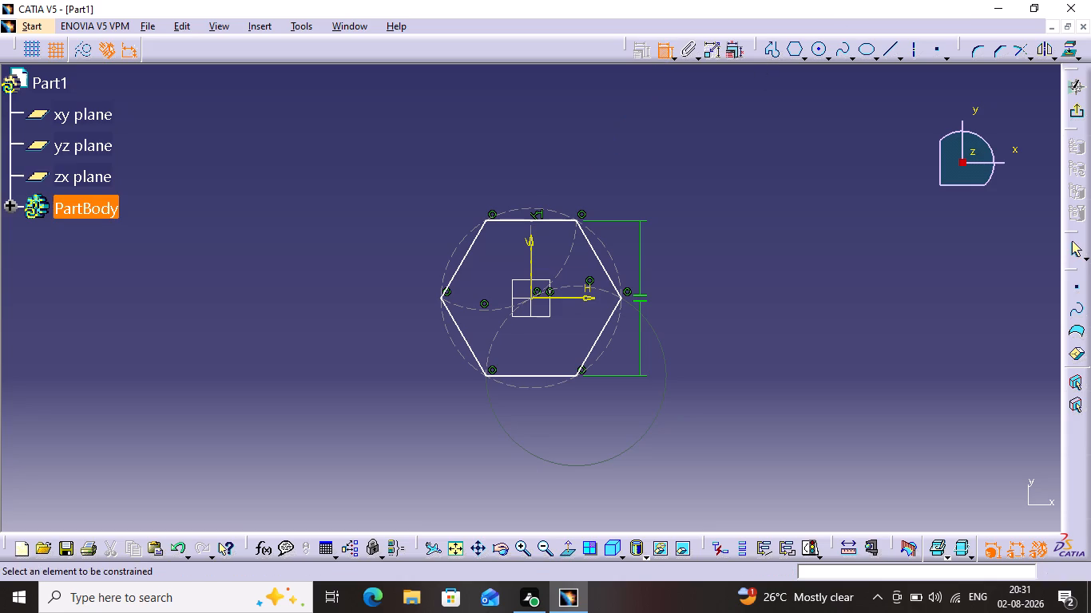
left_click(542, 220)
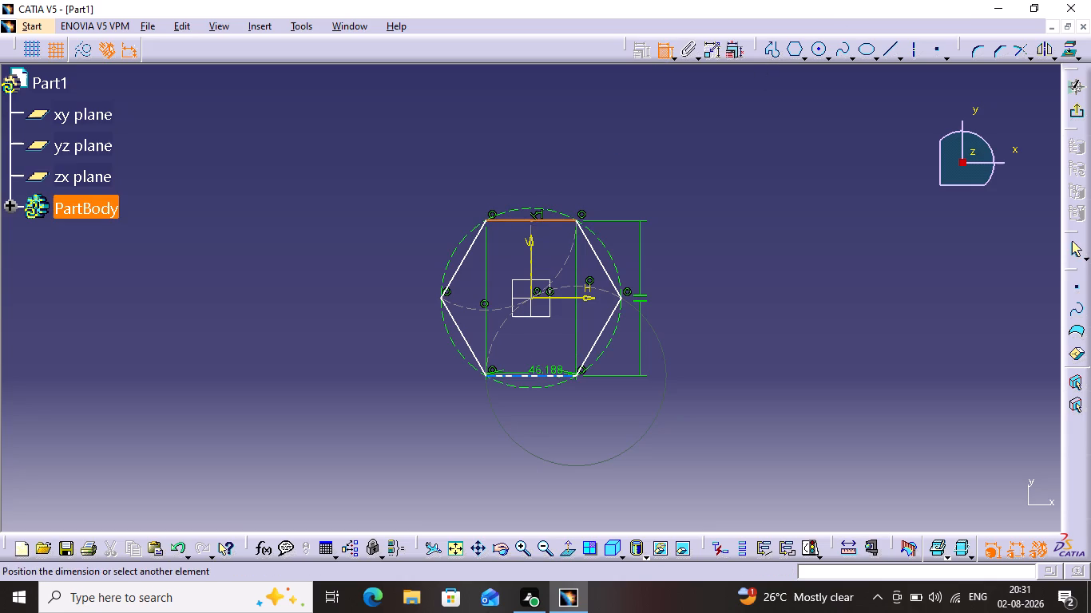
left_click(546, 374)
left_click(740, 304)
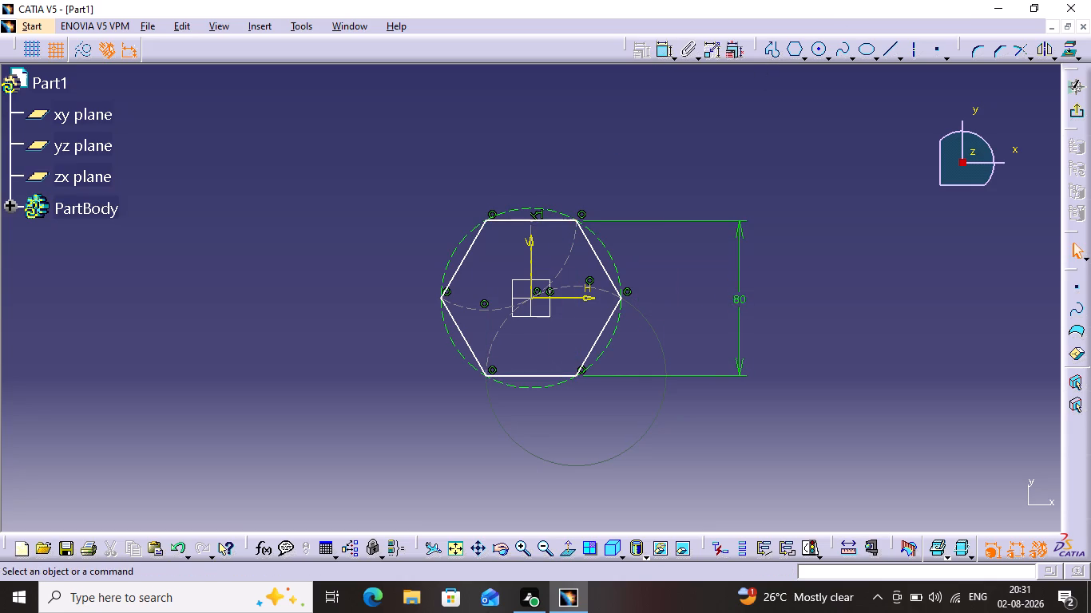
double_click(739, 299)
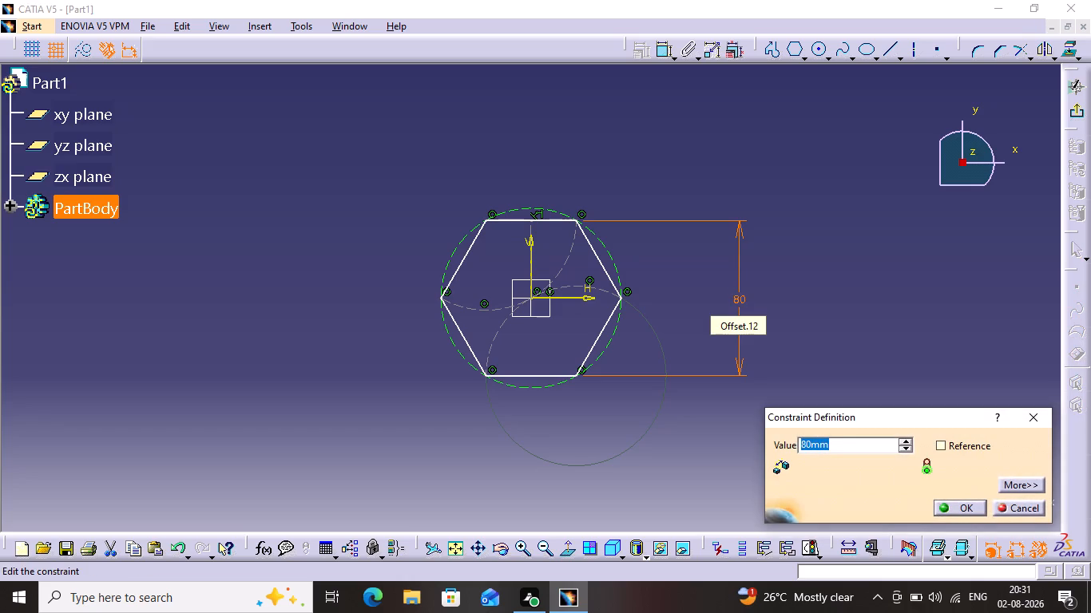
type("45")
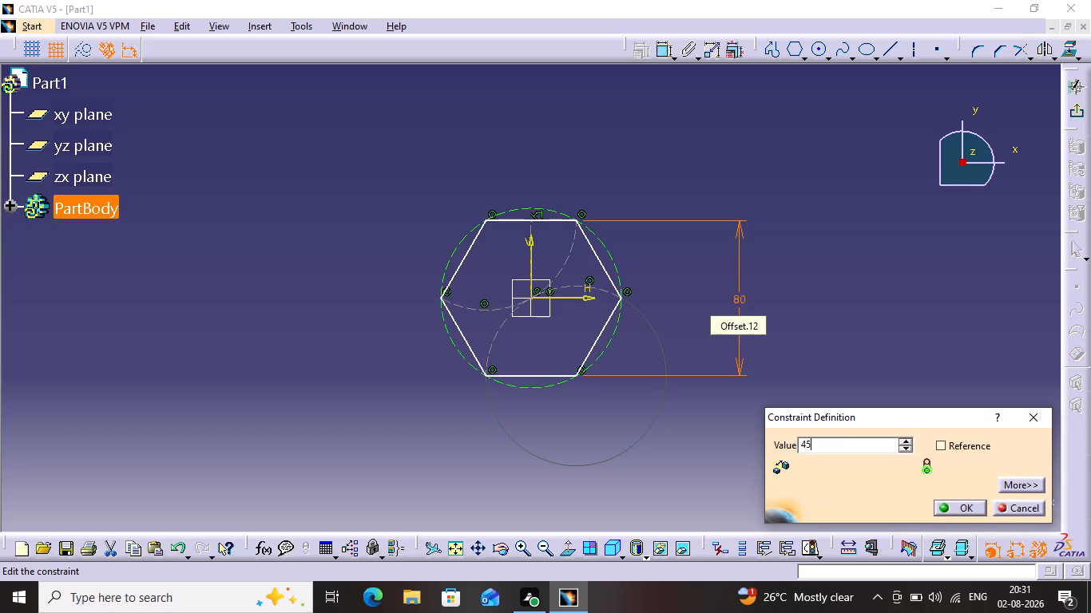
key("Return")
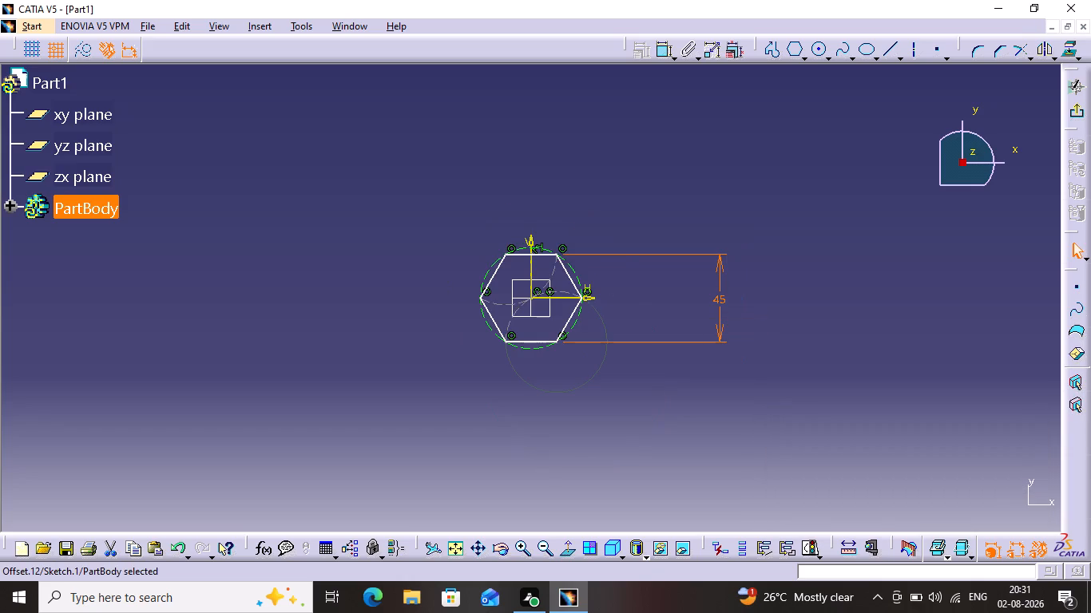
middle_click_drag(446, 492, 495, 360, "ctrl")
left_click(818, 267)
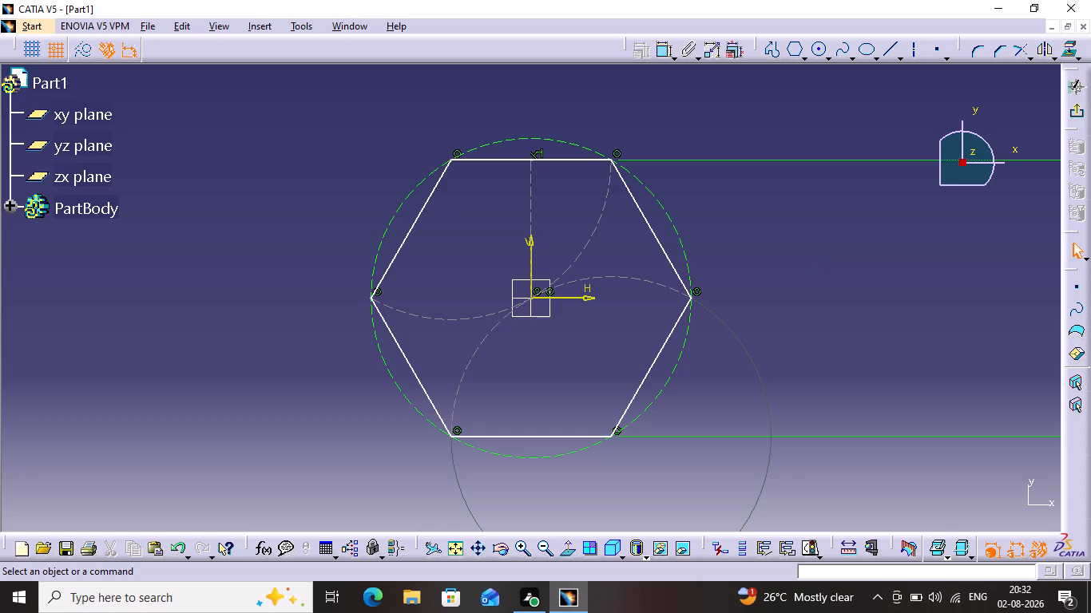
left_click(1067, 114)
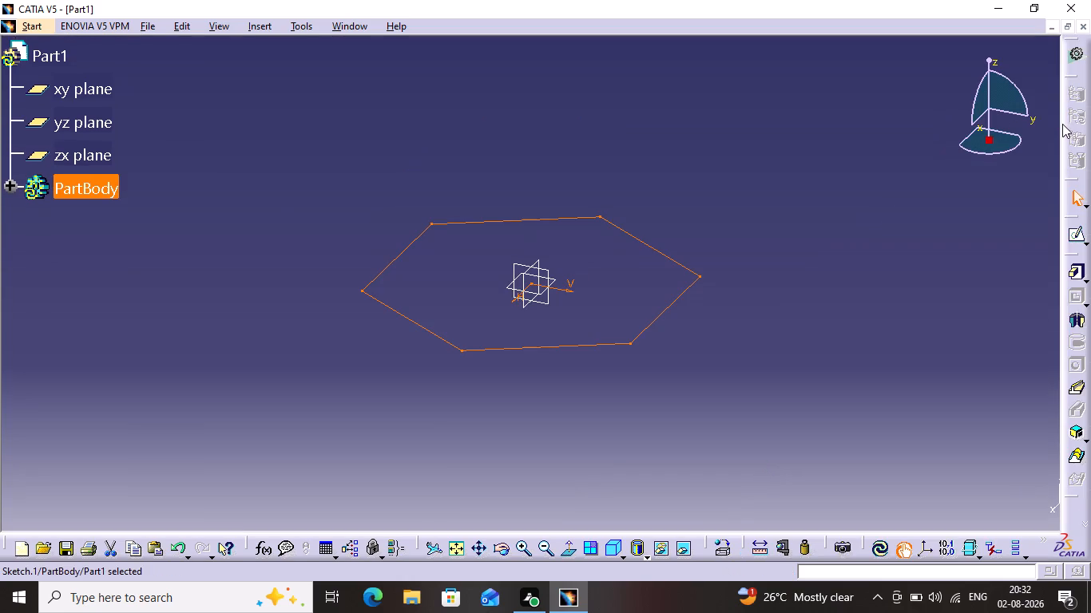
Pad the hexagon sketch to a length of 10 mm.
left_click(1072, 276)
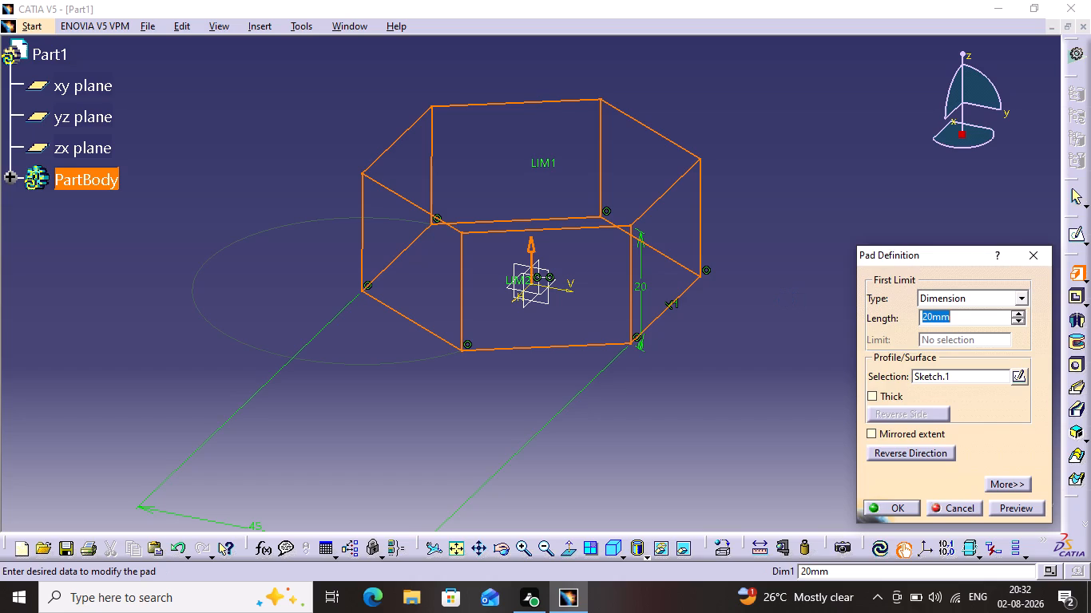
type("10")
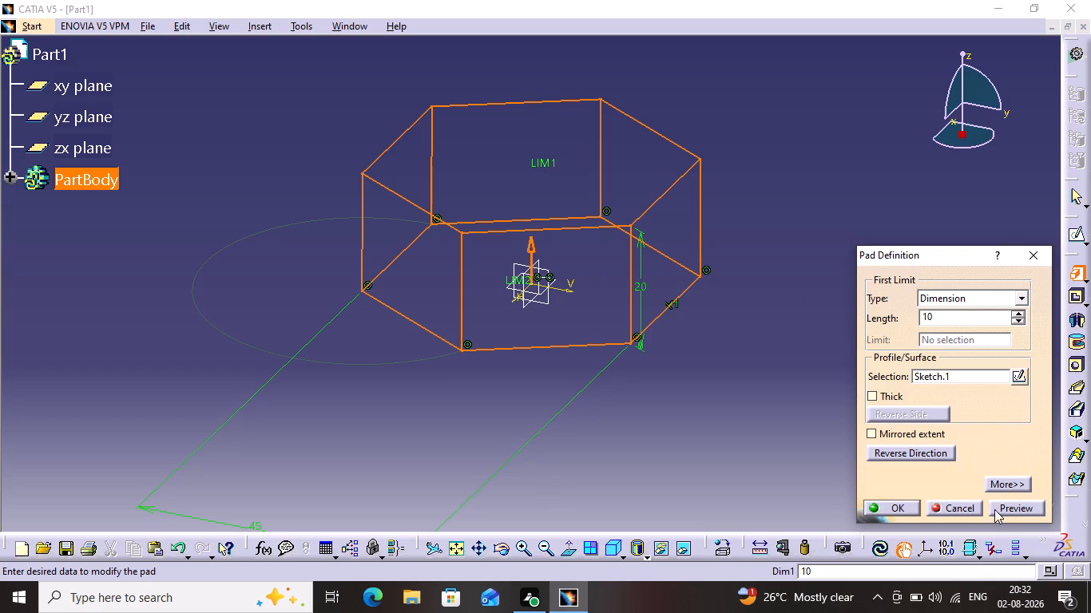
left_click(998, 505)
left_click(889, 515)
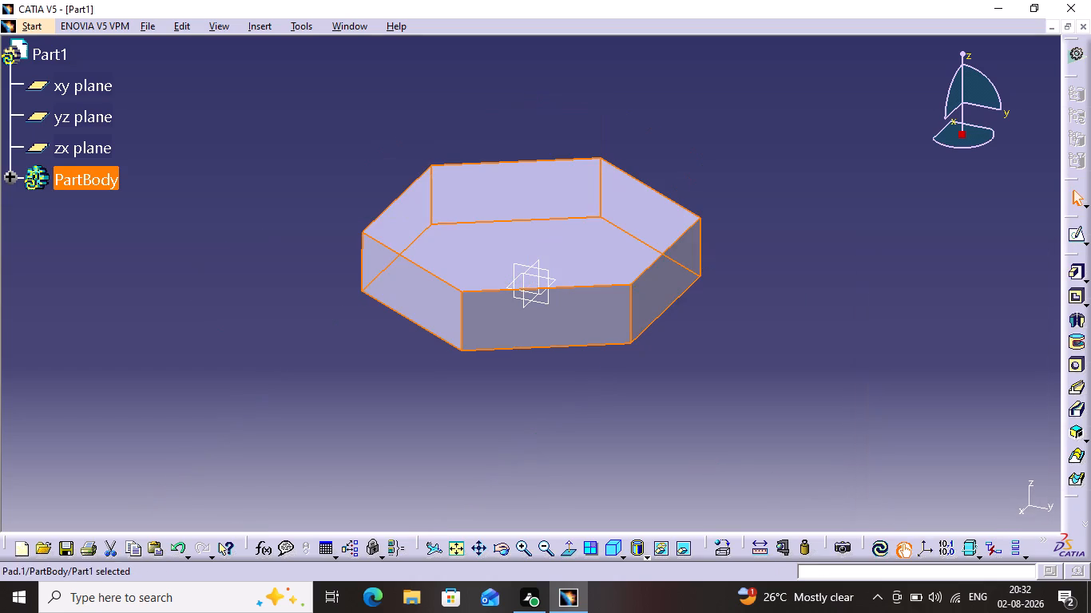
left_click(708, 460)
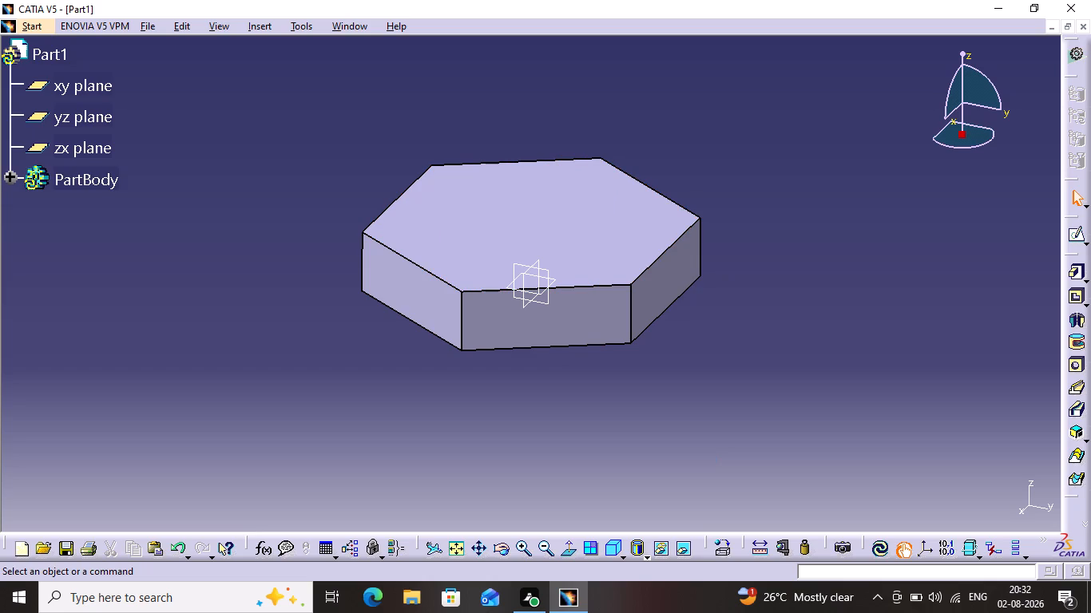
On the hexagonal pad's top face, sketch two concentric circles centred on the origin, about 28 mm and 20 mm in diameter.
left_click(1079, 238)
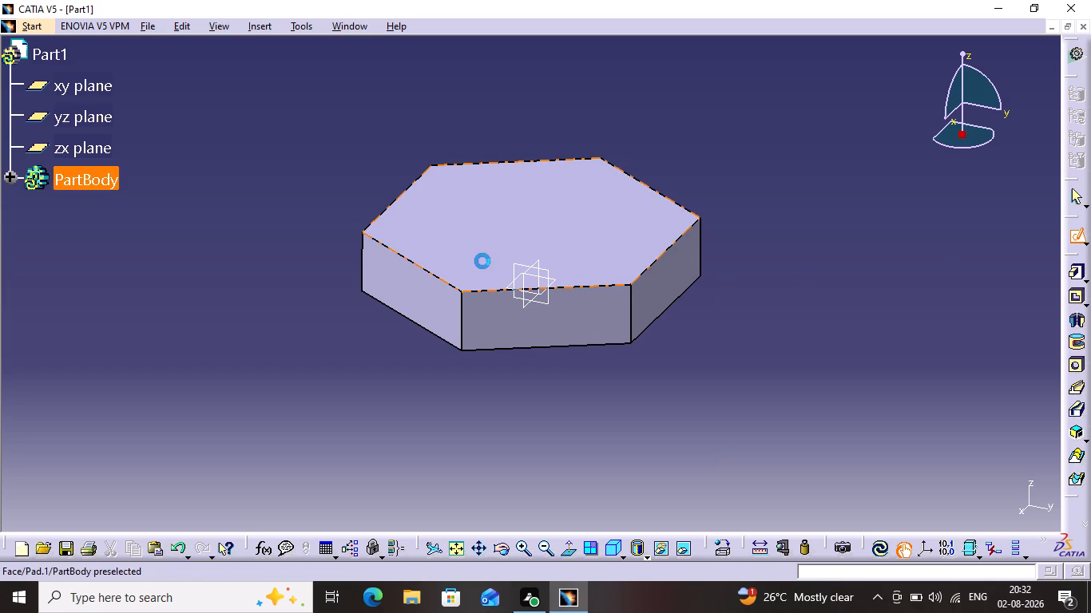
left_click(498, 242)
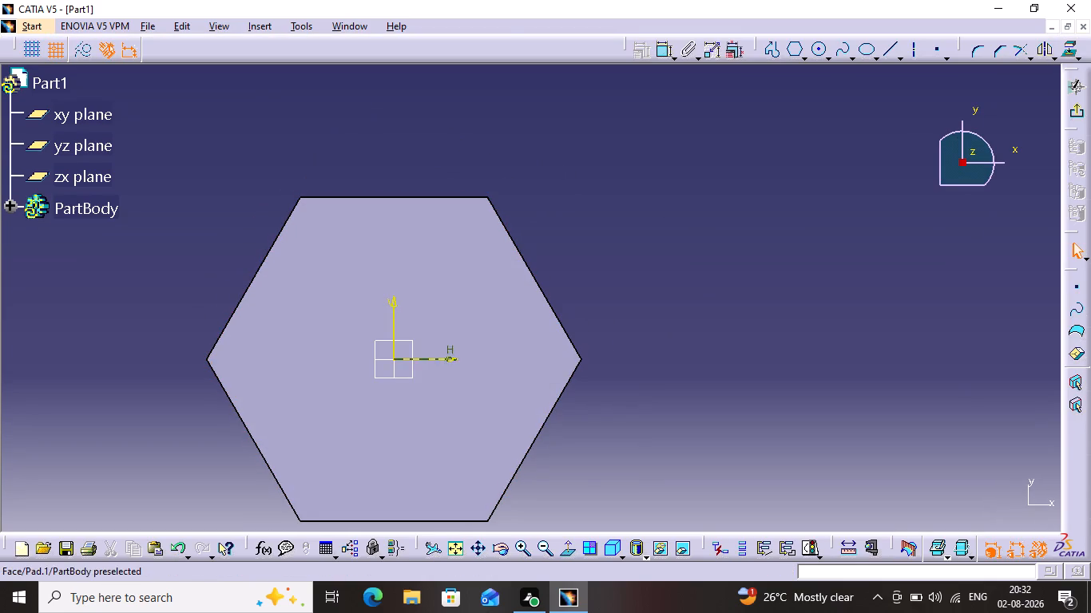
left_click(823, 54)
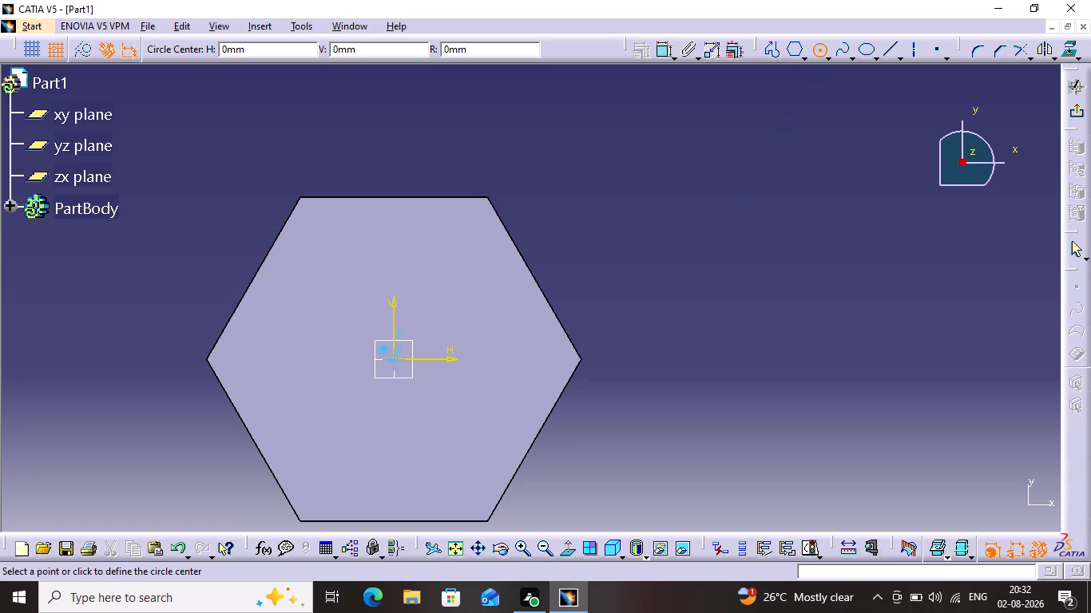
left_click(388, 358)
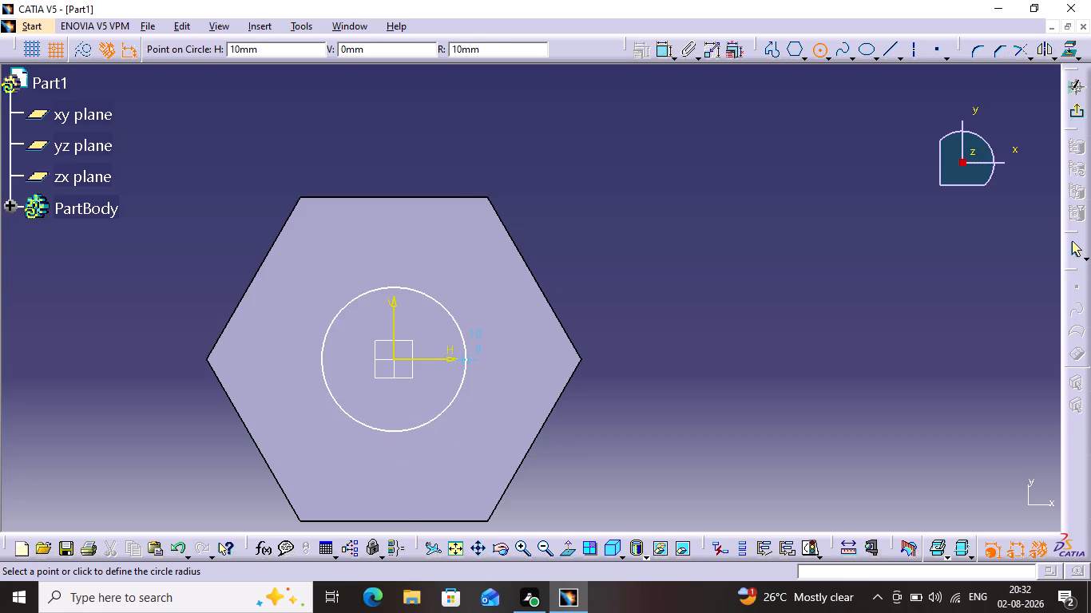
left_click(477, 411)
left_click(661, 351)
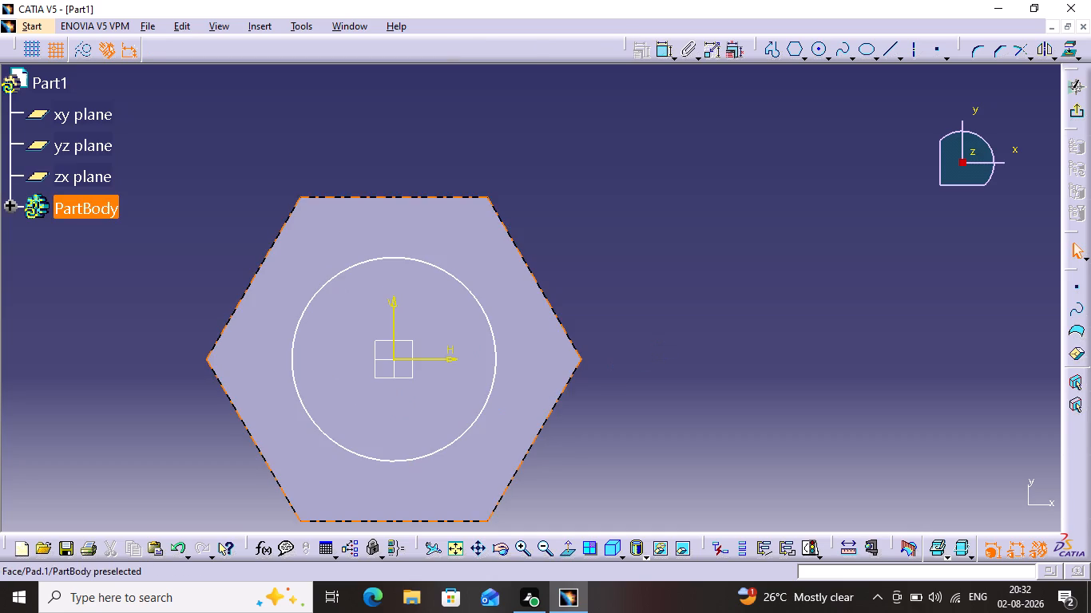
middle_click_drag(73, 390, 287, 310)
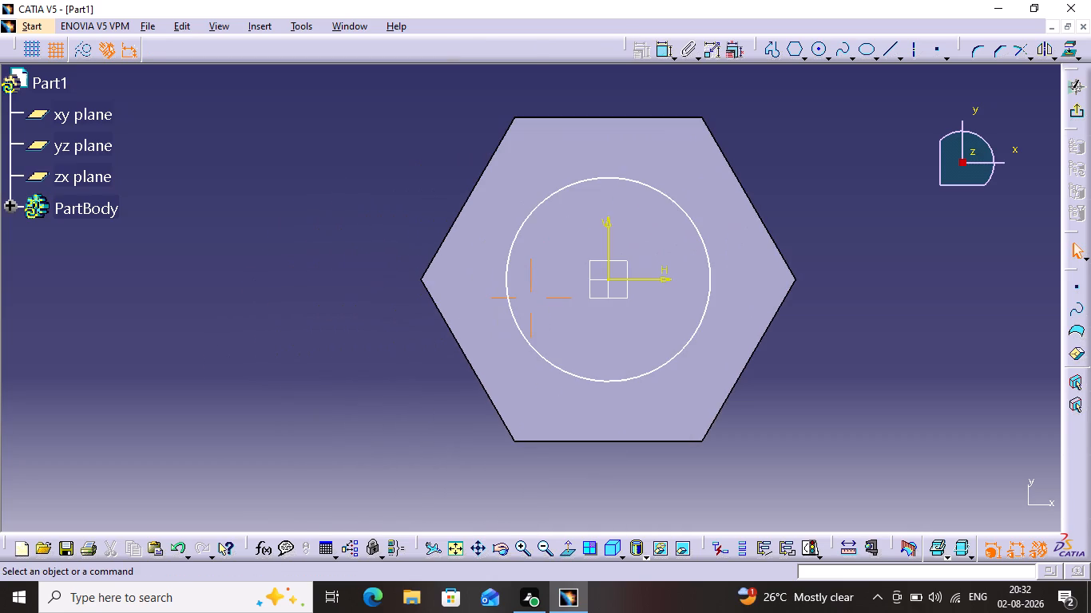
middle_click_drag(287, 310, 284, 311)
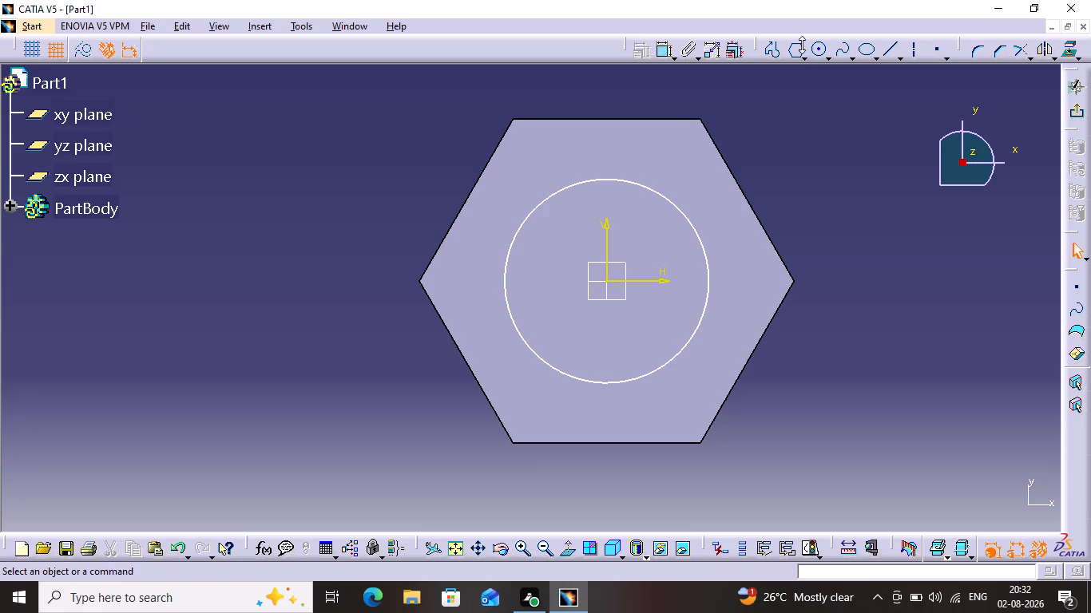
left_click(818, 48)
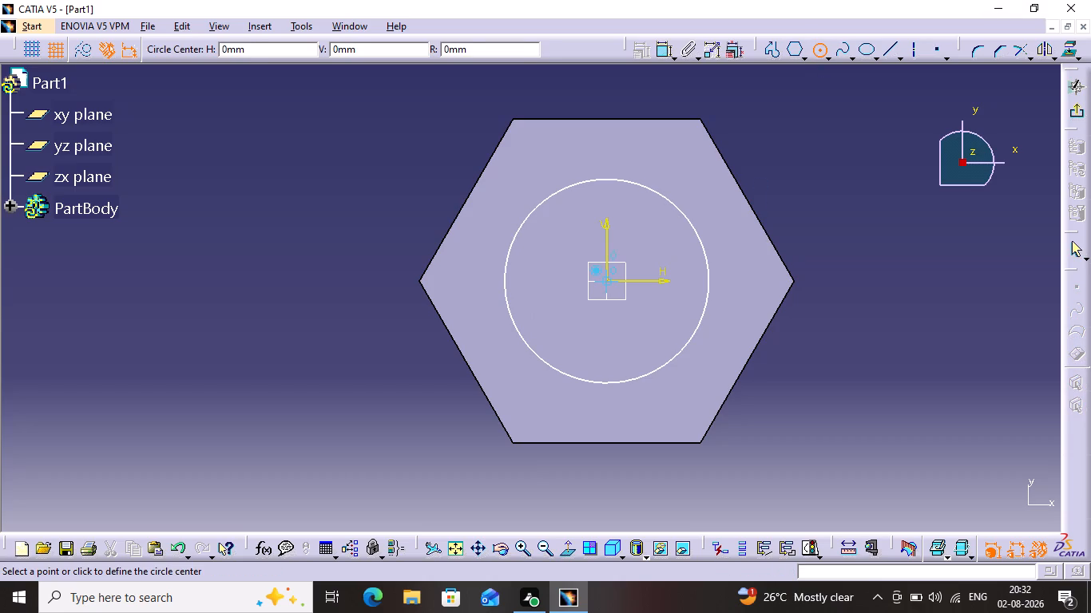
left_click(609, 276)
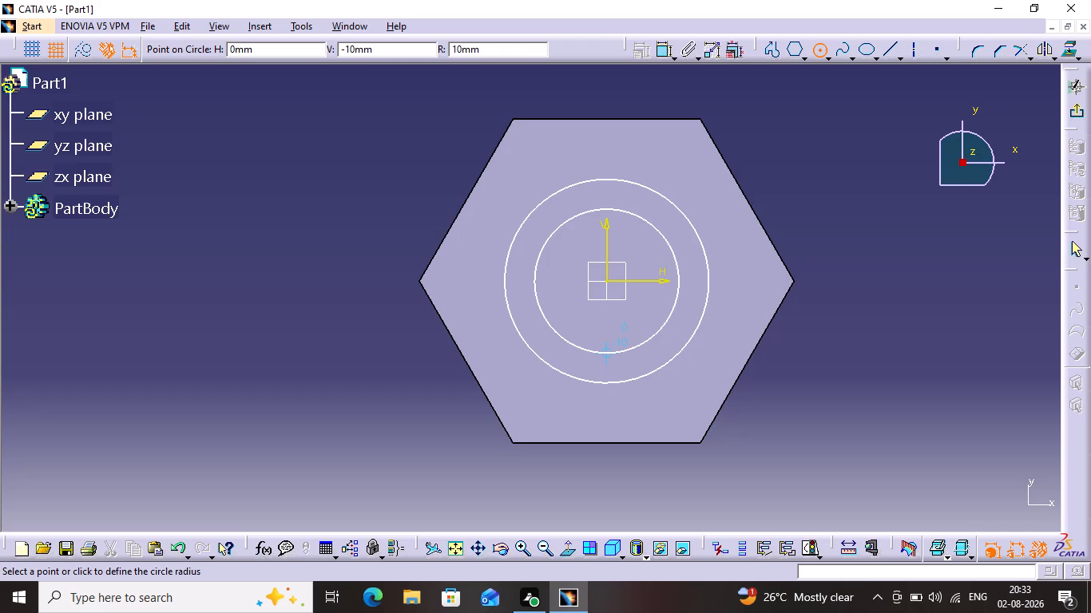
left_click(625, 346)
left_click(890, 363)
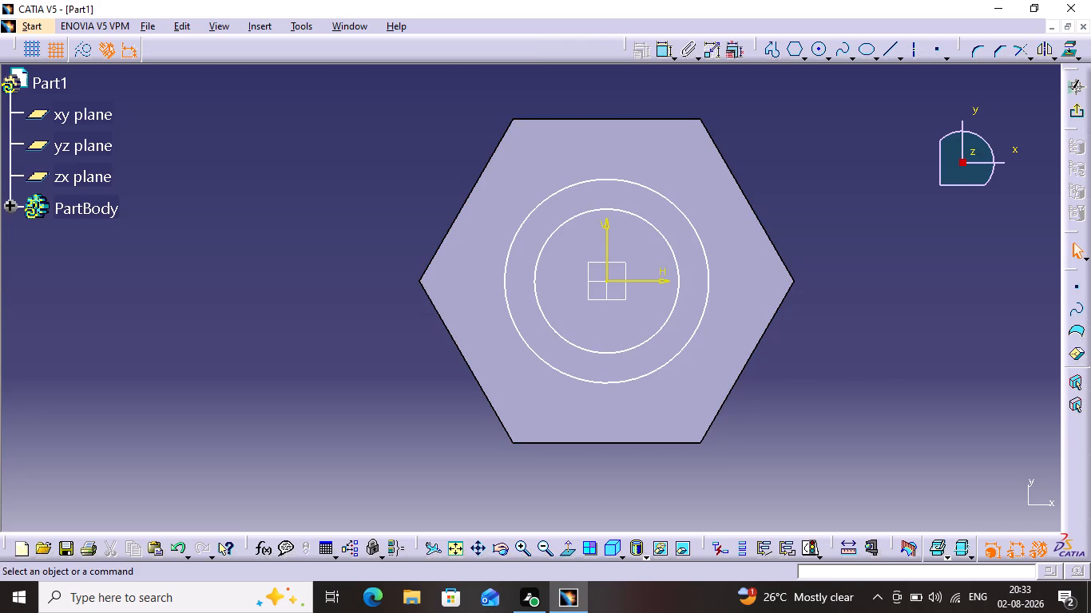
Dimension the outer circle's diameter and set it to 33 mm.
left_click(668, 52)
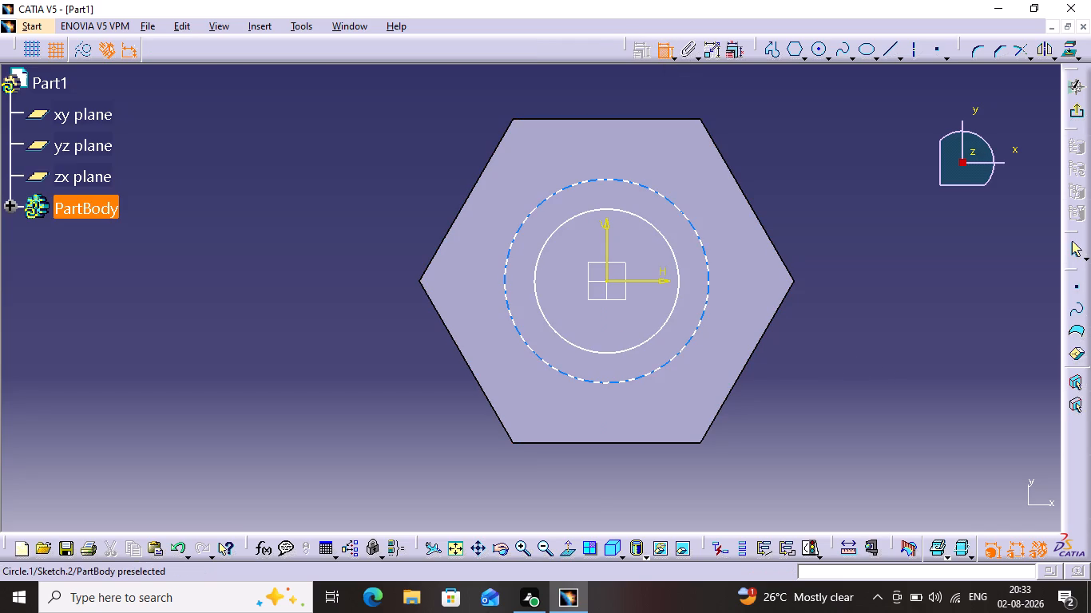
left_click(648, 192)
left_click(795, 141)
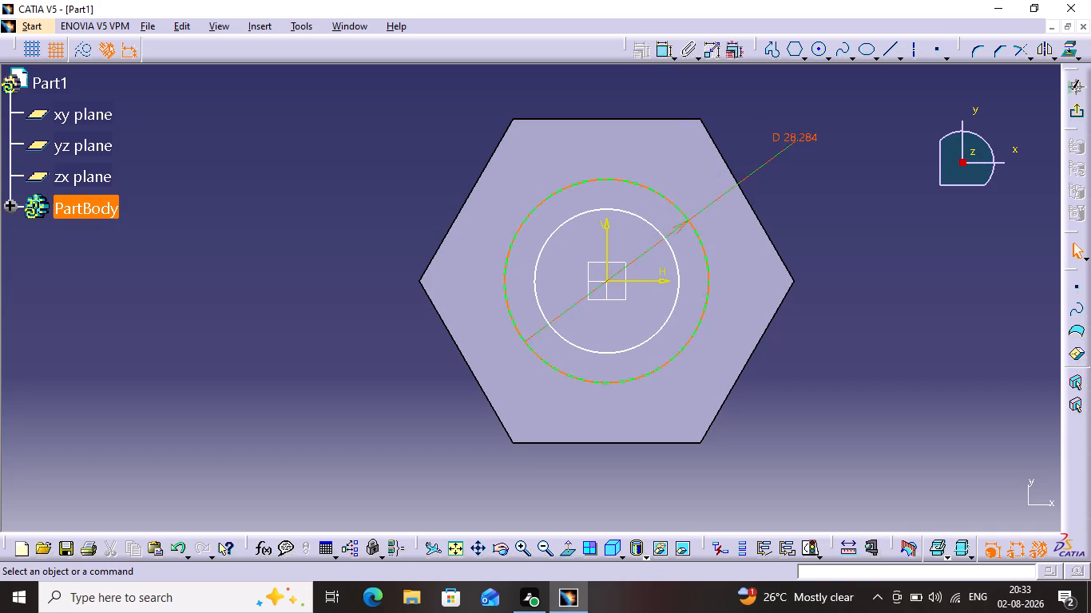
double_click(800, 135)
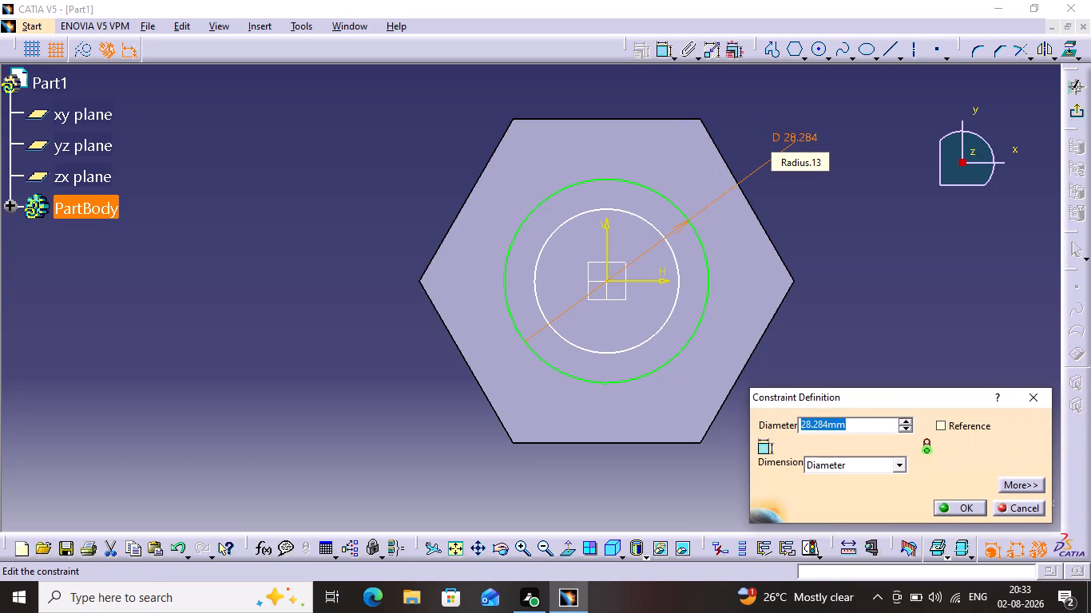
type("33")
key("Return")
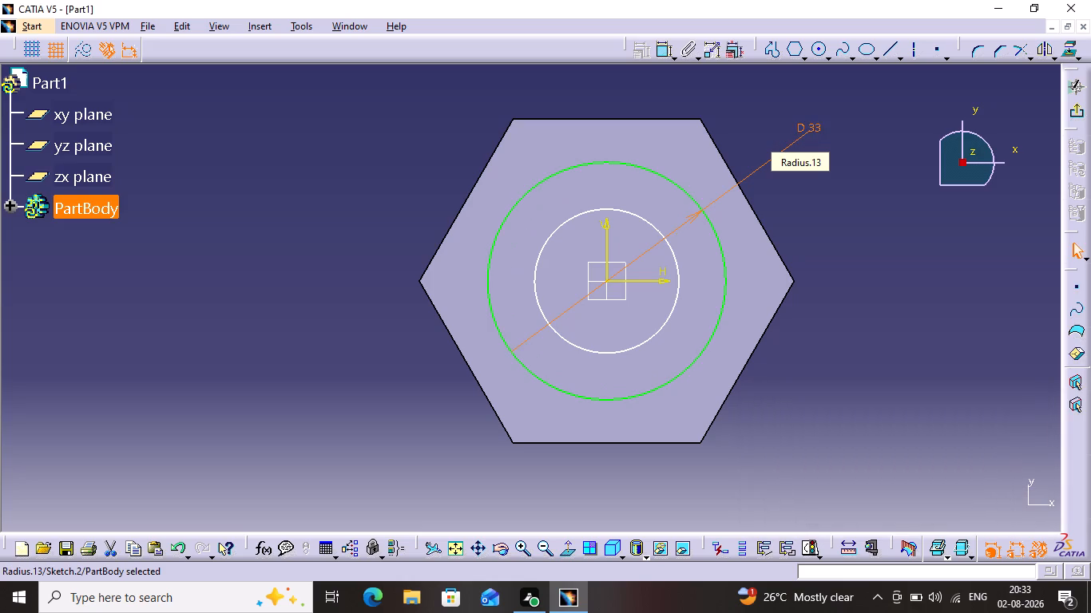
Dimension the inner circle's diameter, set it to 22 mm and exit the sketch.
left_click(630, 214)
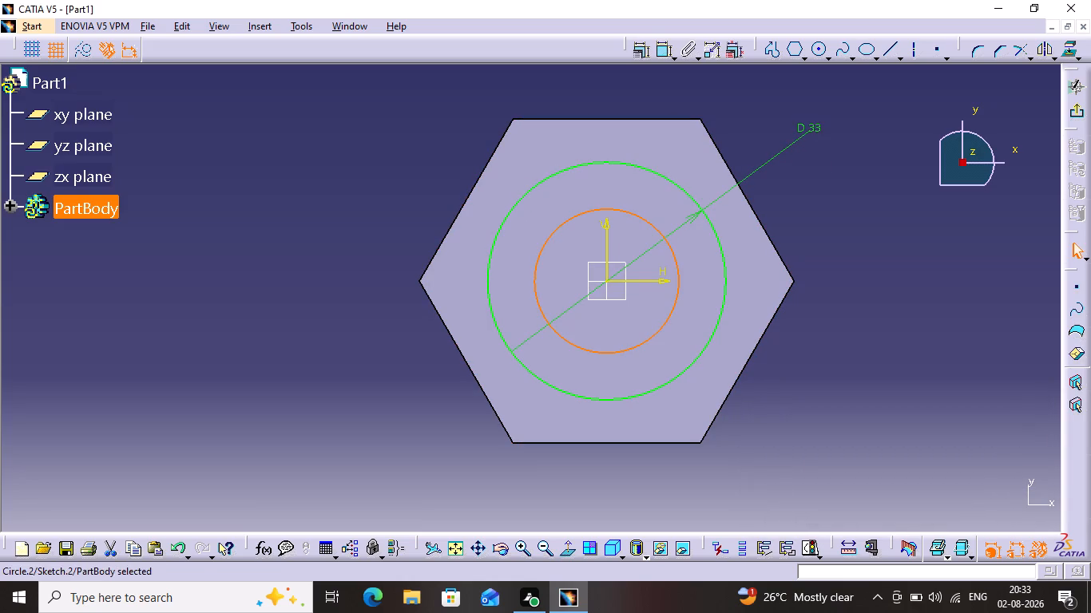
left_click(668, 55)
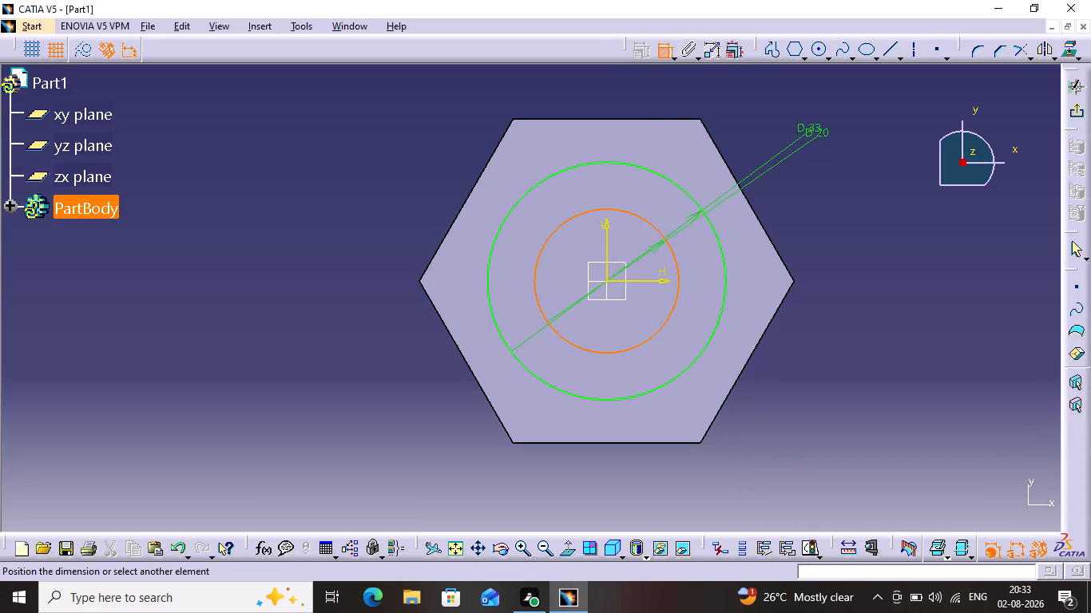
left_click(791, 108)
double_click(792, 104)
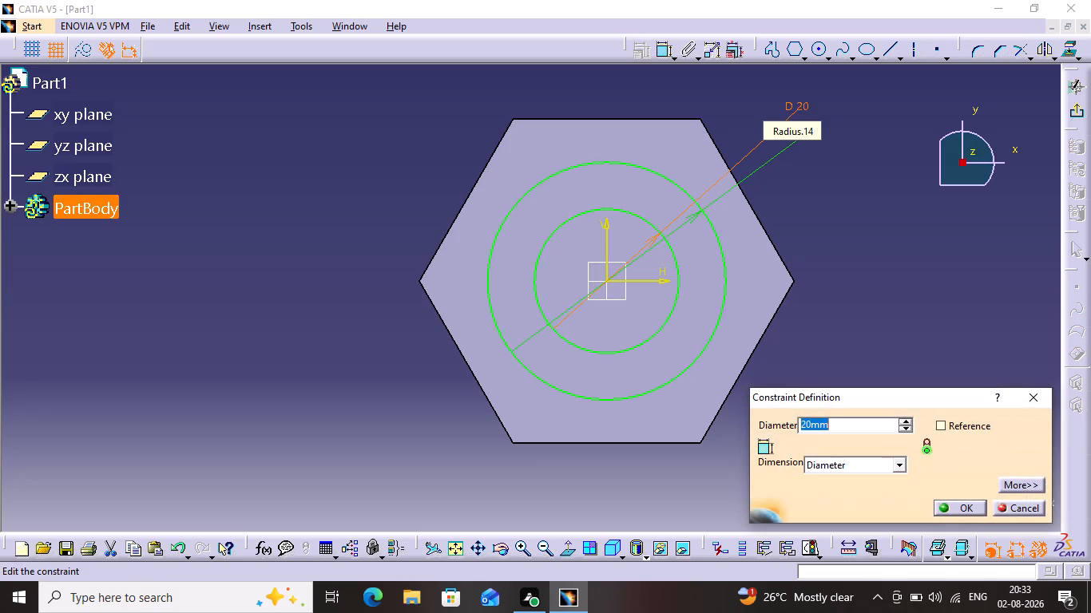
type("22")
key("Return")
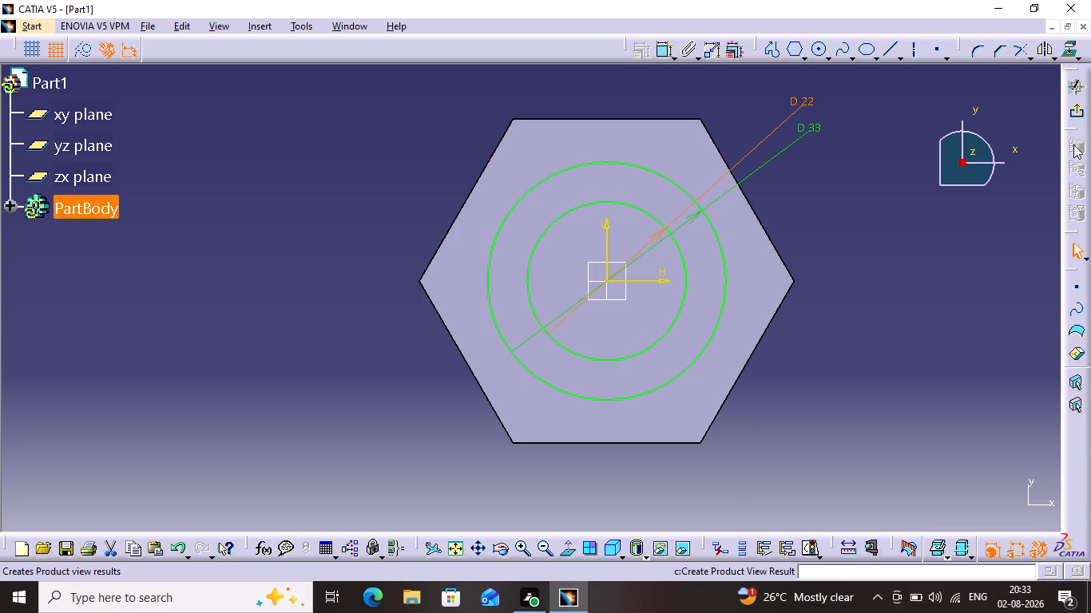
left_click(1085, 110)
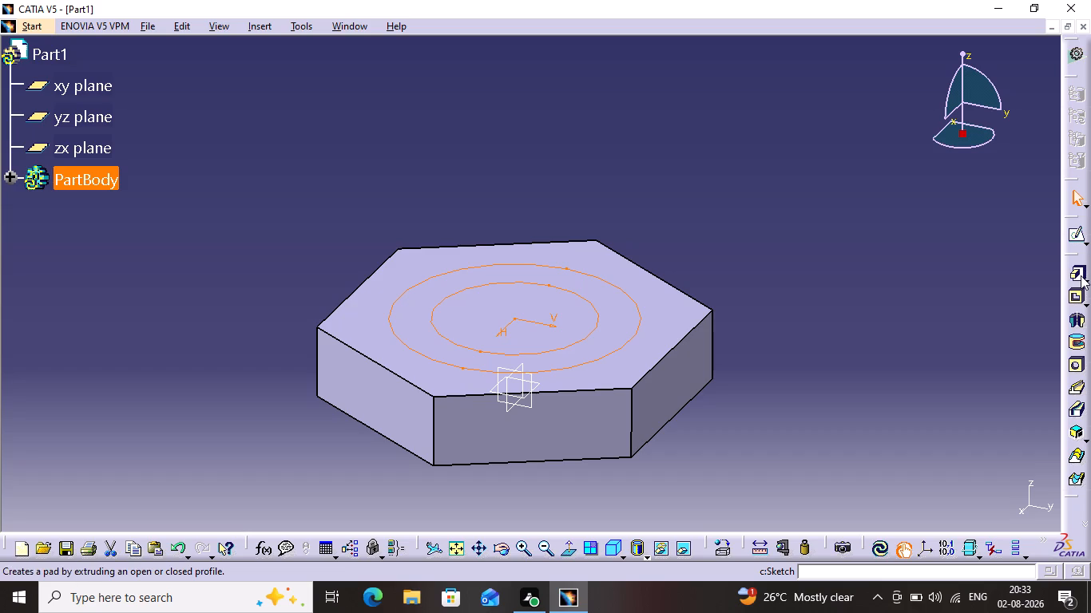
Pad the two-circle sketch upward from the hexagonal head to a length of 30 mm, forming a hollow cylinder.
left_click(1081, 275)
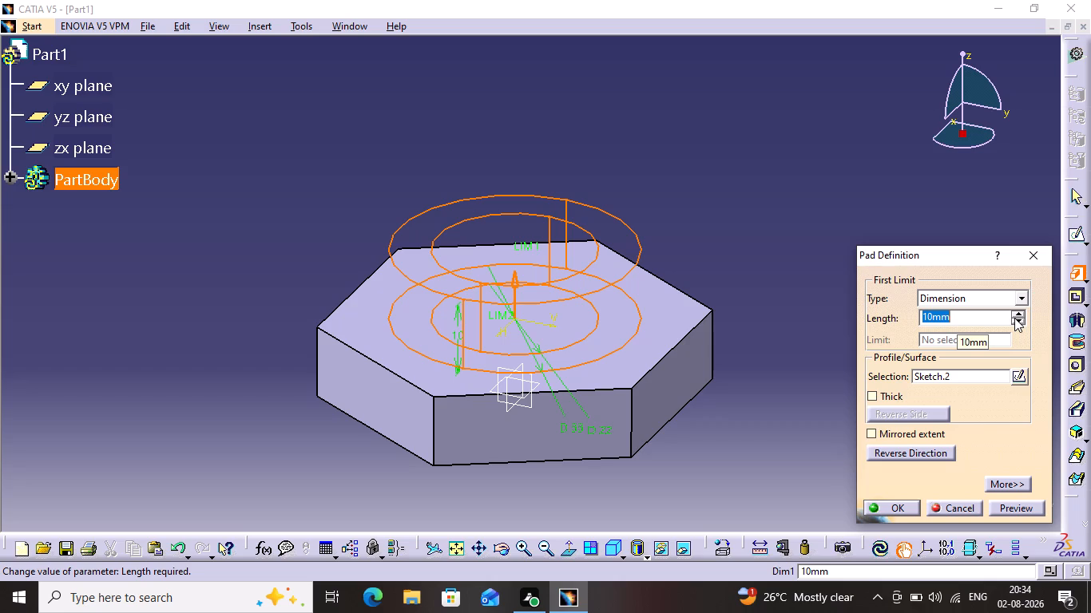
triple_click(1025, 312)
triple_click(1025, 312)
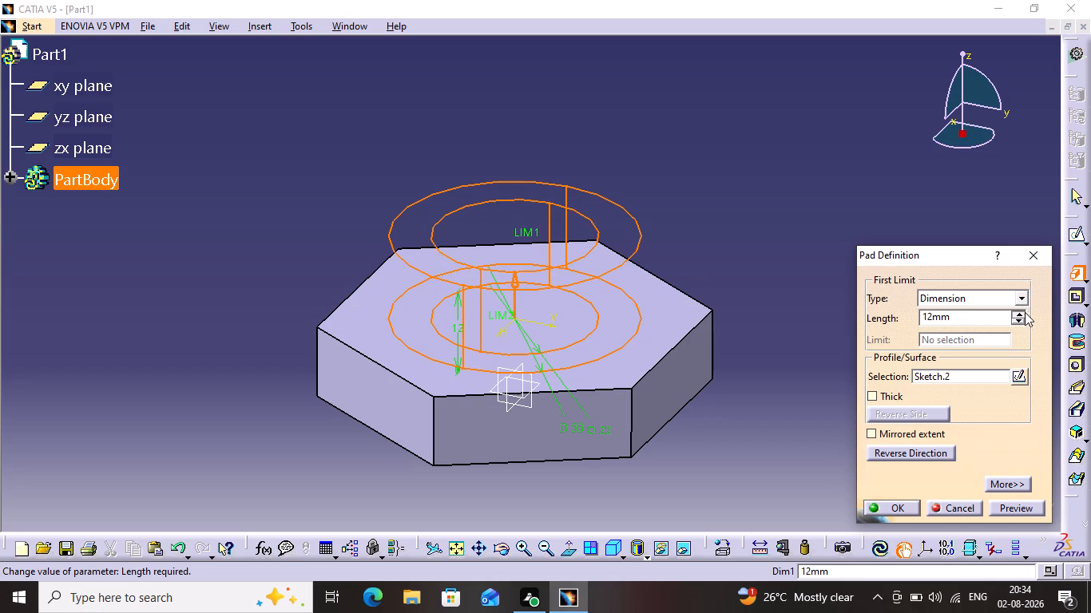
double_click(1025, 312)
triple_click(1025, 312)
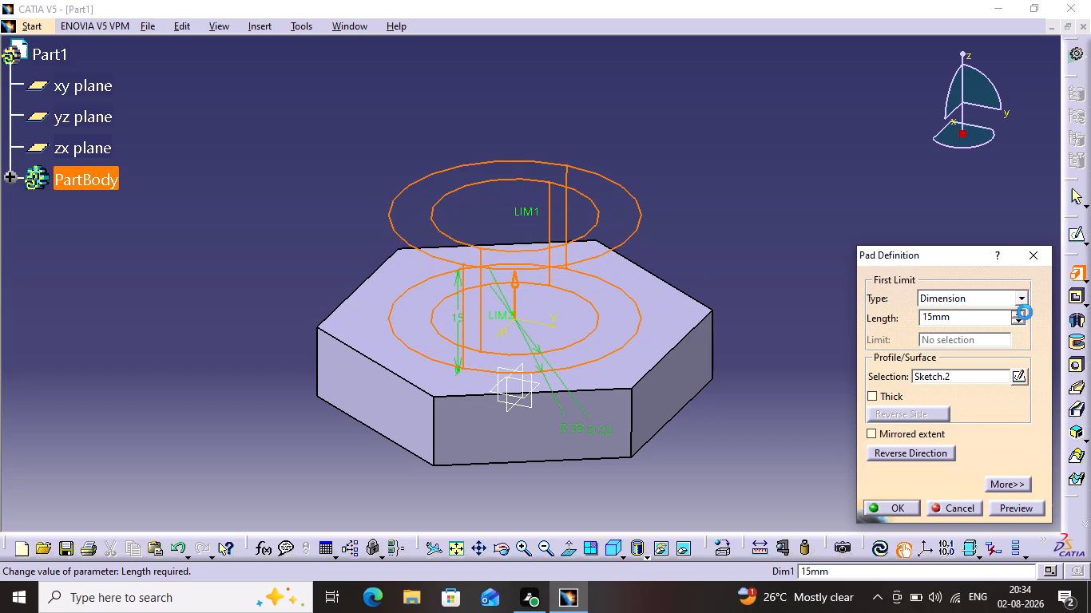
triple_click(1025, 312)
triple_click(1025, 312)
triple_click(1025, 312)
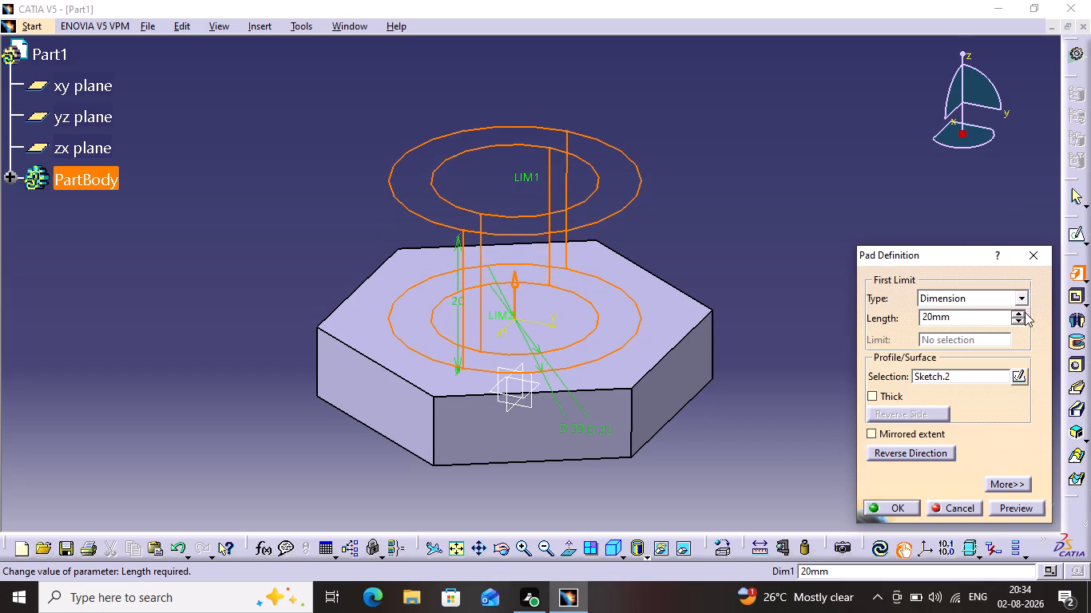
triple_click(1025, 312)
triple_click(1025, 312)
triple_click(1025, 312)
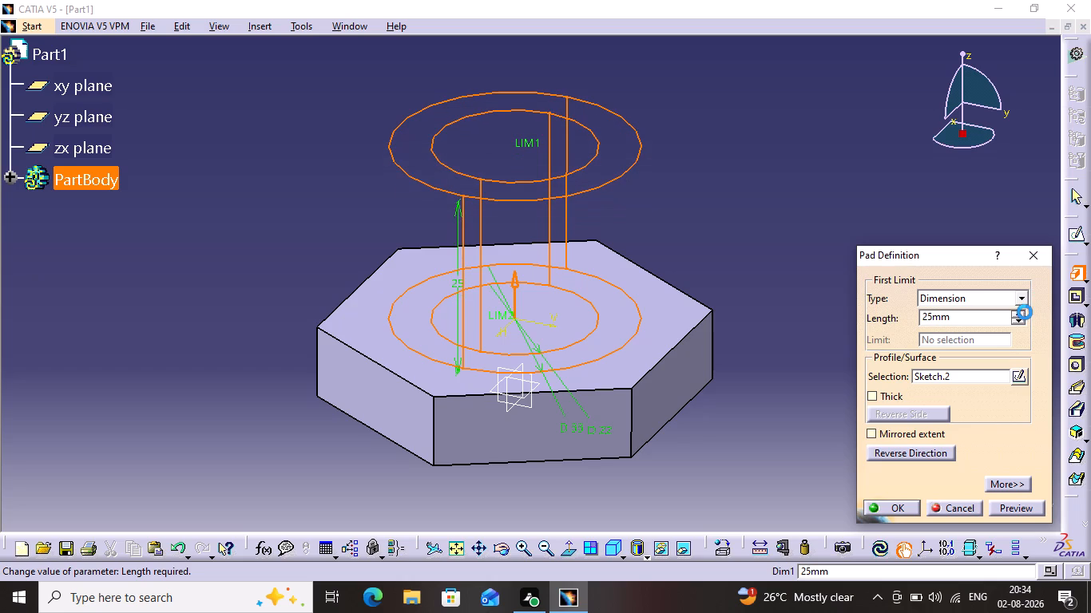
triple_click(1025, 312)
triple_click(1025, 312)
triple_click(1025, 312)
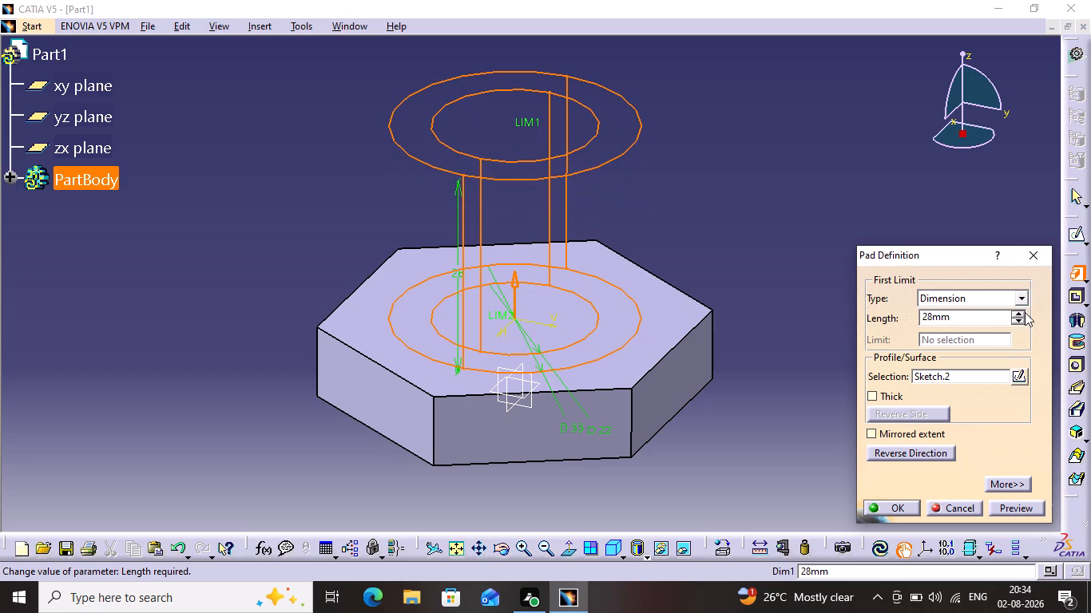
left_click(1025, 312)
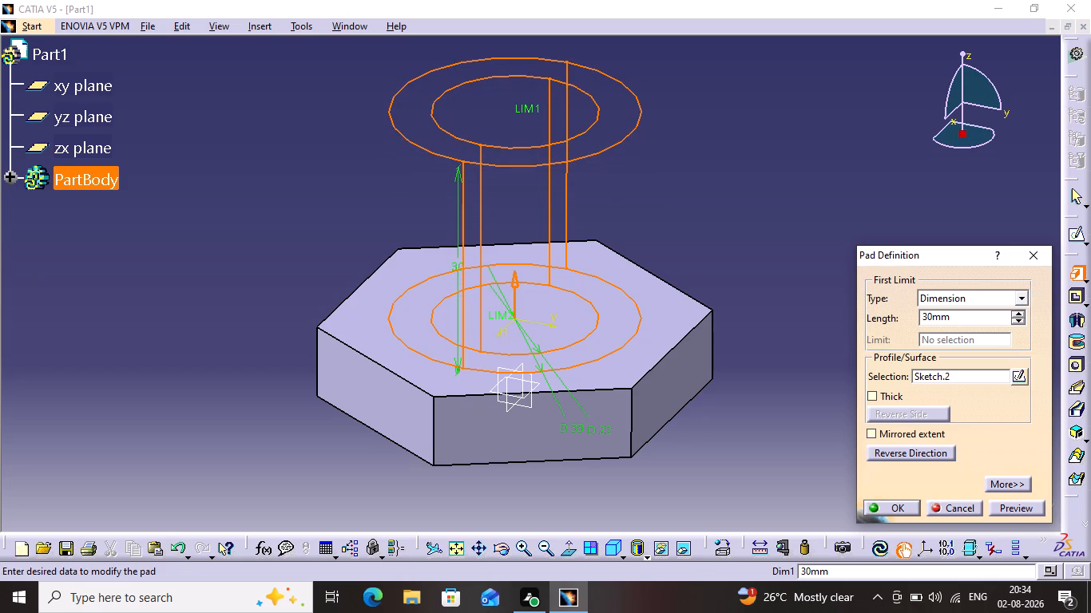
left_click(1016, 511)
left_click(891, 508)
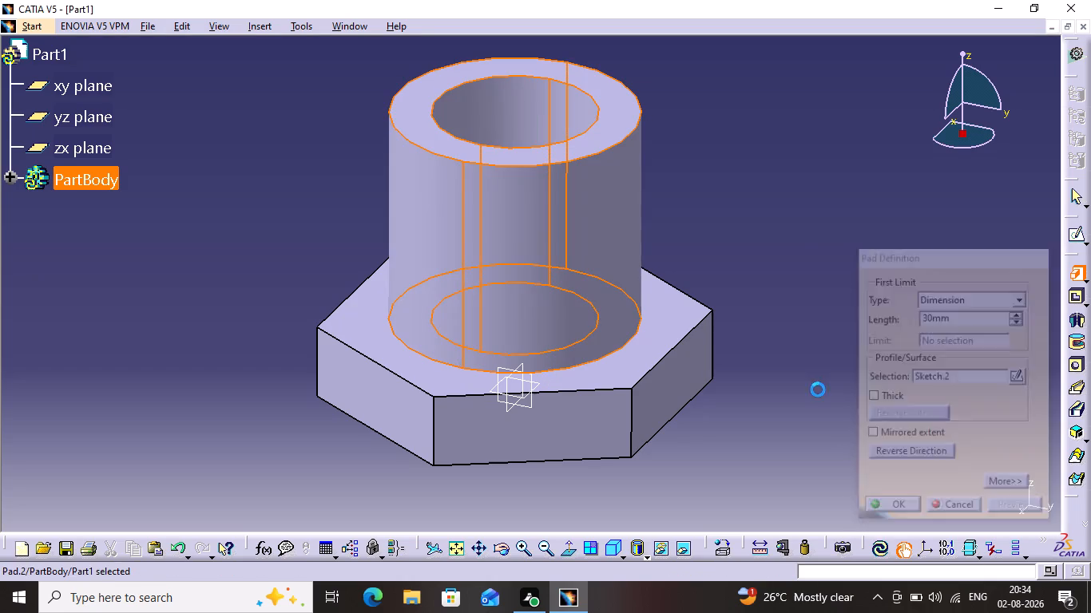
left_click(801, 317)
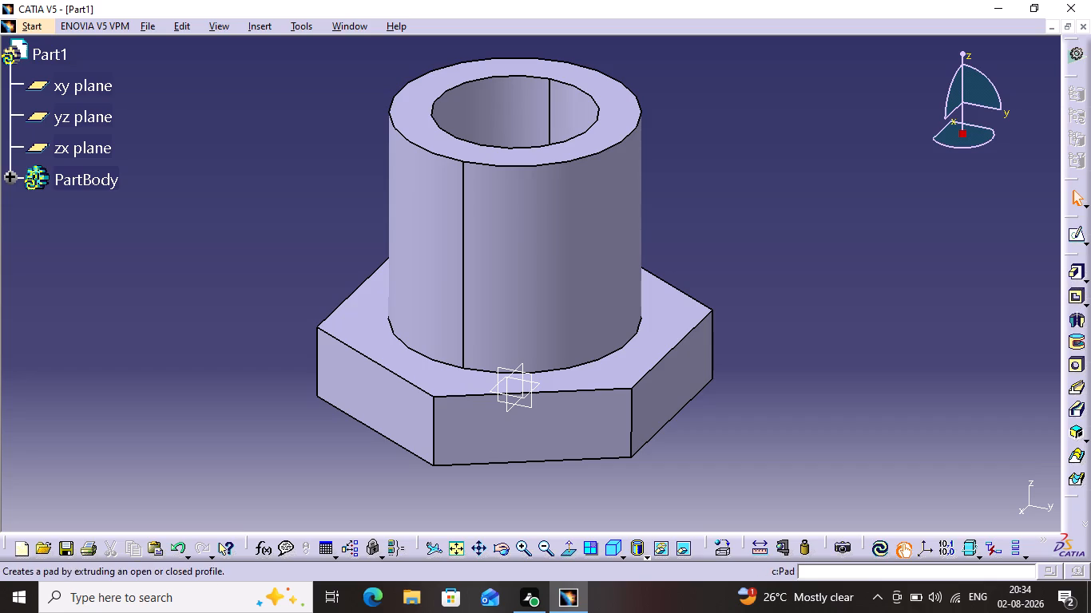
Start a hole on the flat face at the bottom of the cylinder's bore and set its type to Countersunk.
left_click(501, 540)
left_click_drag(536, 415, 570, 512)
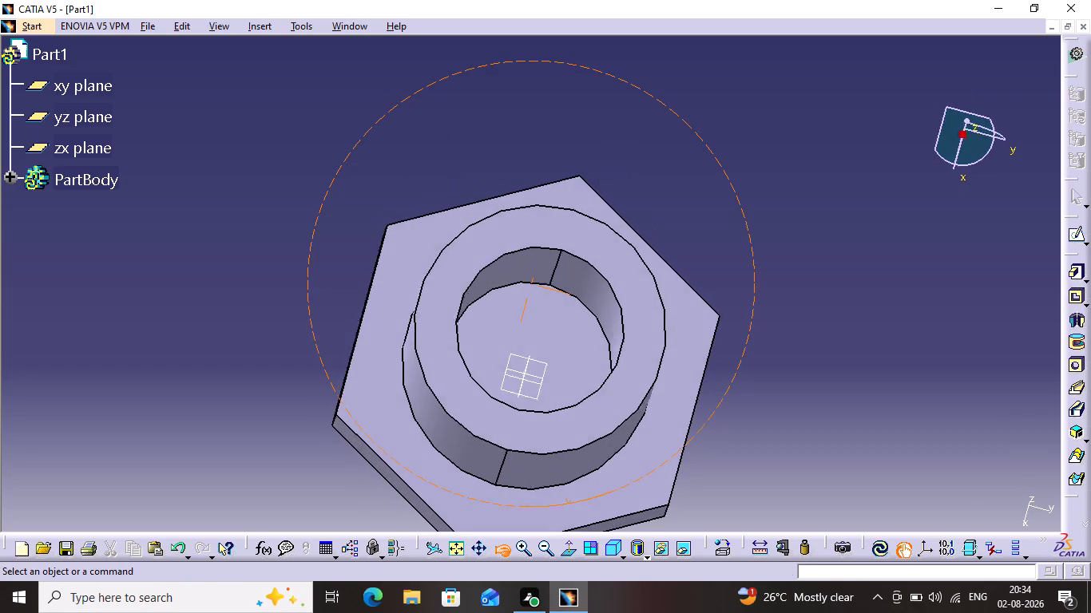
left_click_drag(570, 512, 550, 476)
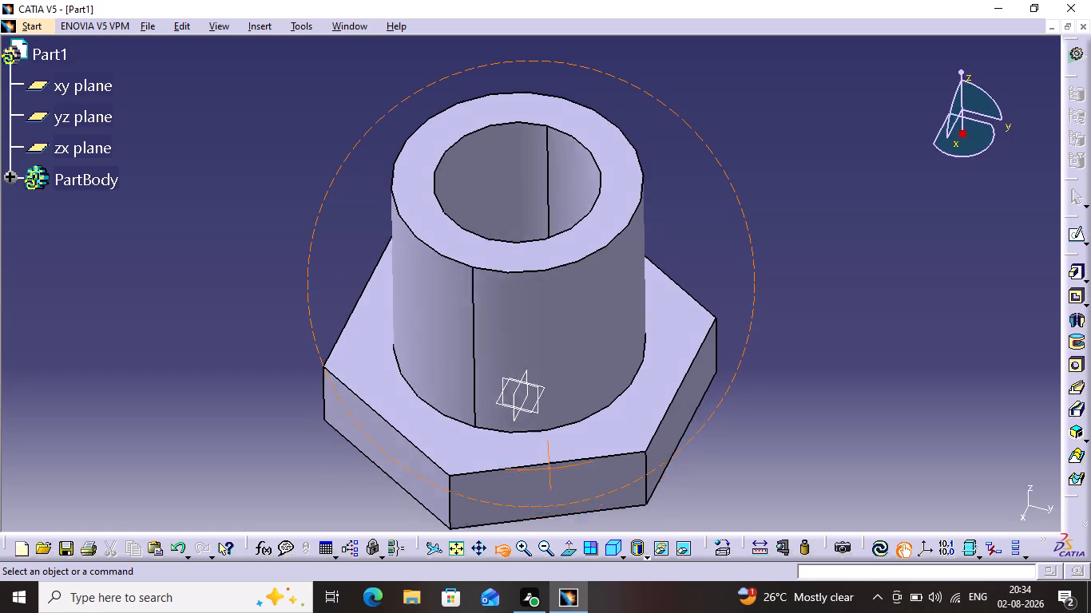
left_click_drag(550, 476, 564, 508)
left_click(557, 367)
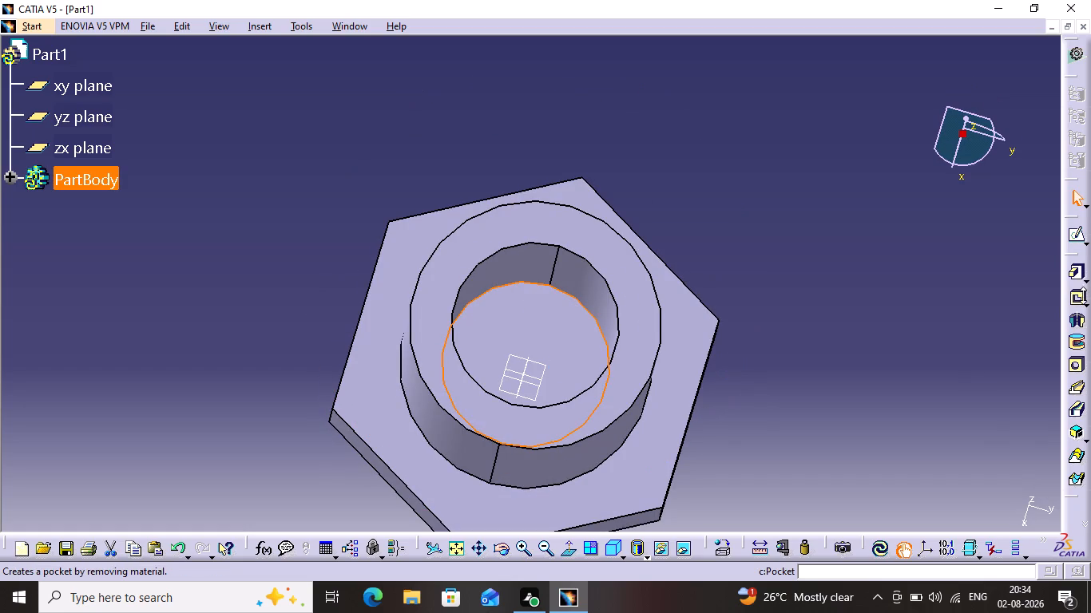
left_click(1081, 364)
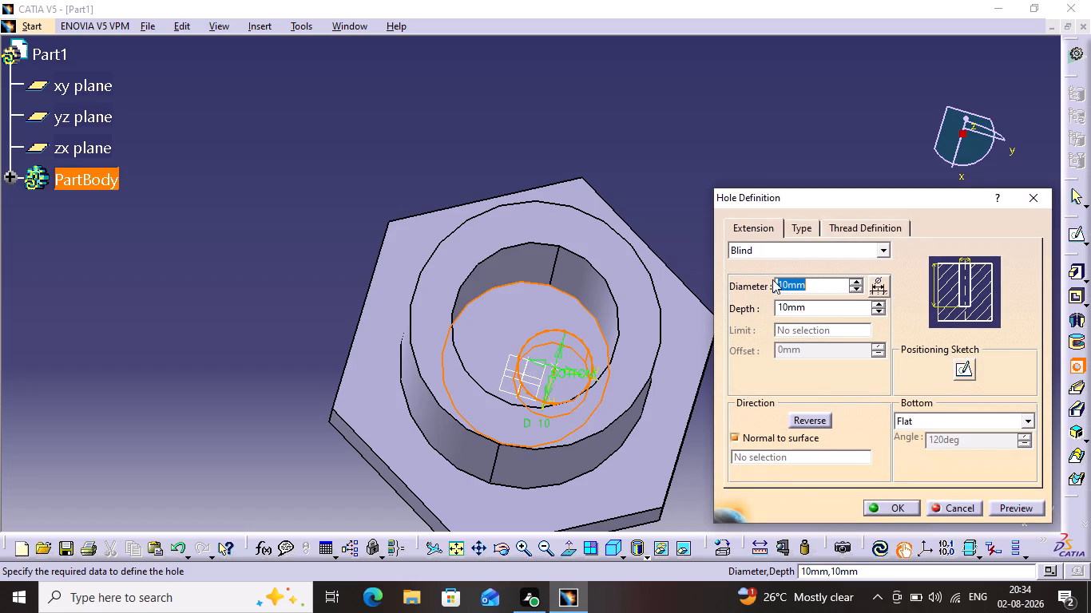
left_click(791, 235)
left_click(801, 257)
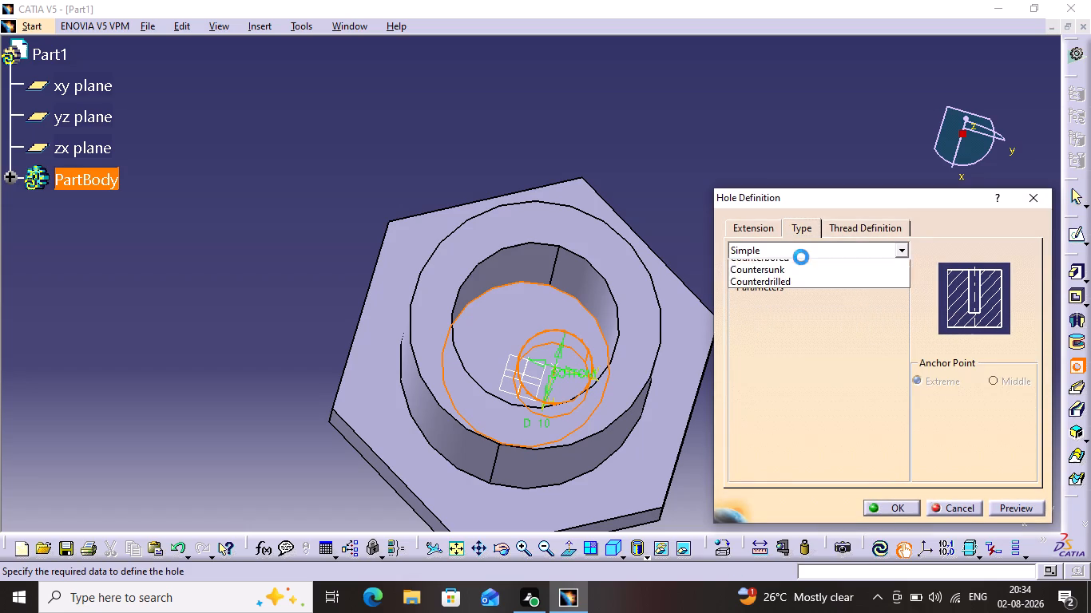
left_click(805, 274)
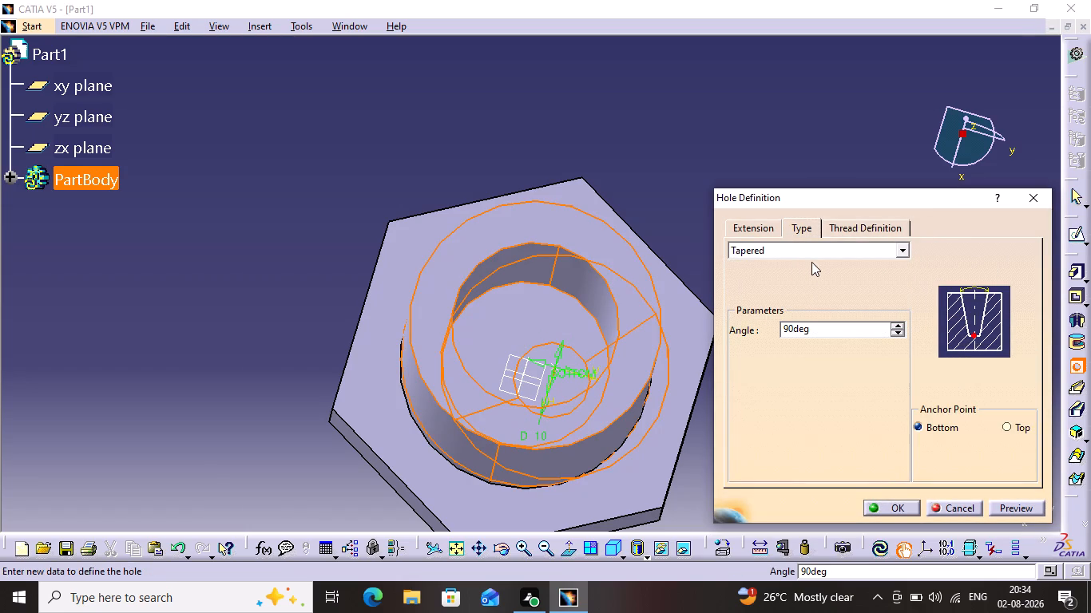
left_click(812, 231)
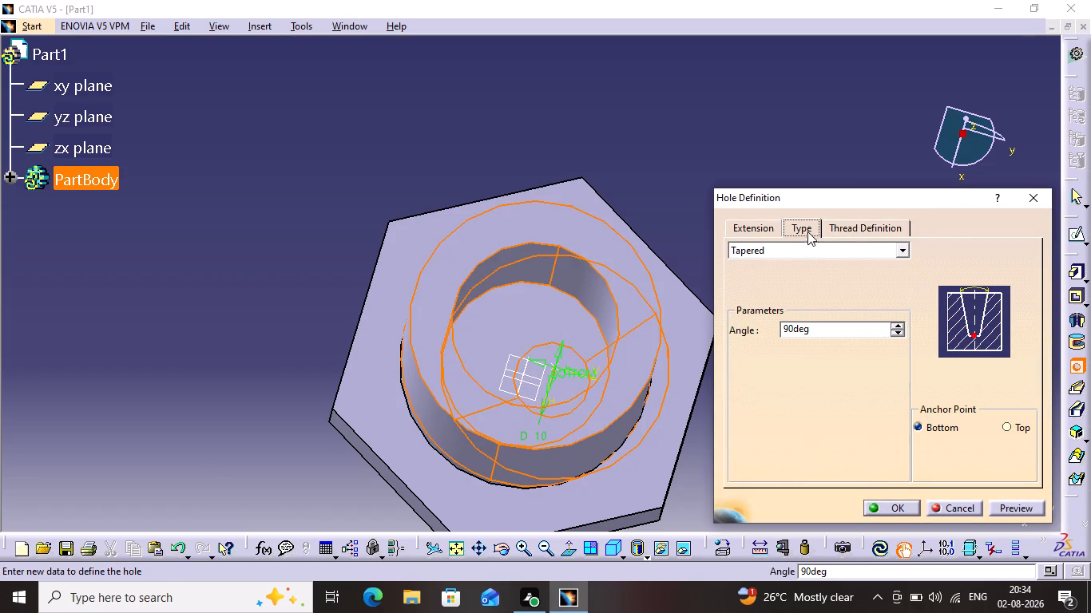
left_click(807, 230)
left_click(790, 252)
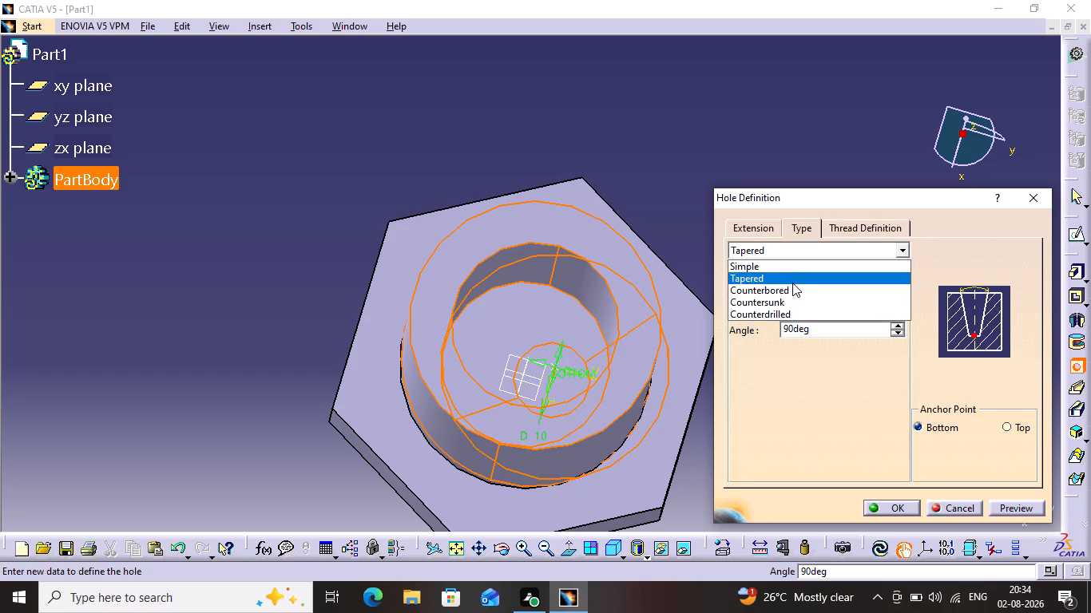
left_click(792, 283)
left_click(793, 251)
left_click(799, 291)
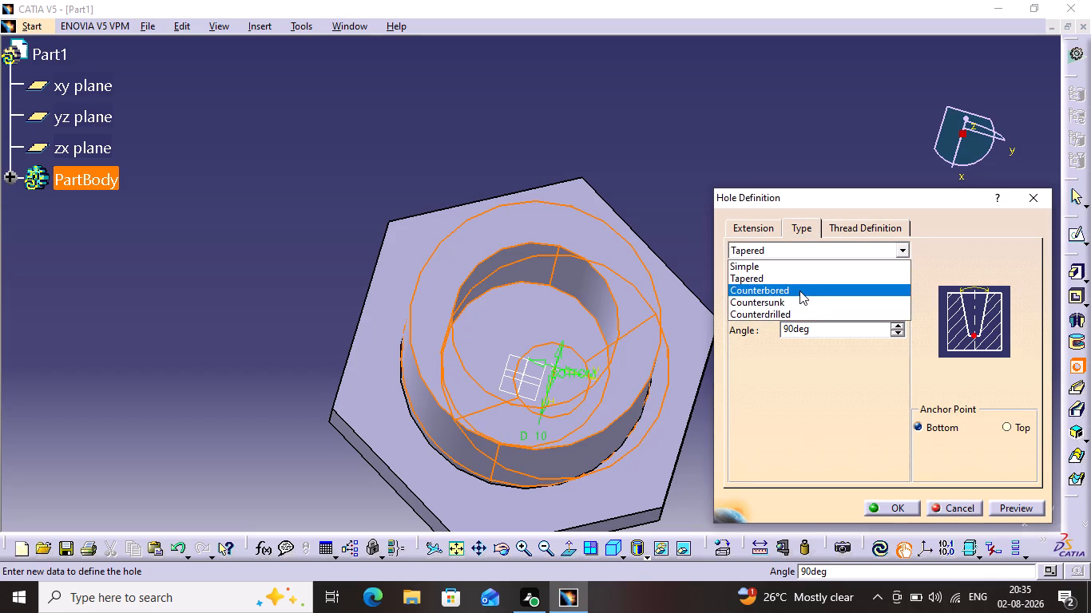
left_click(791, 246)
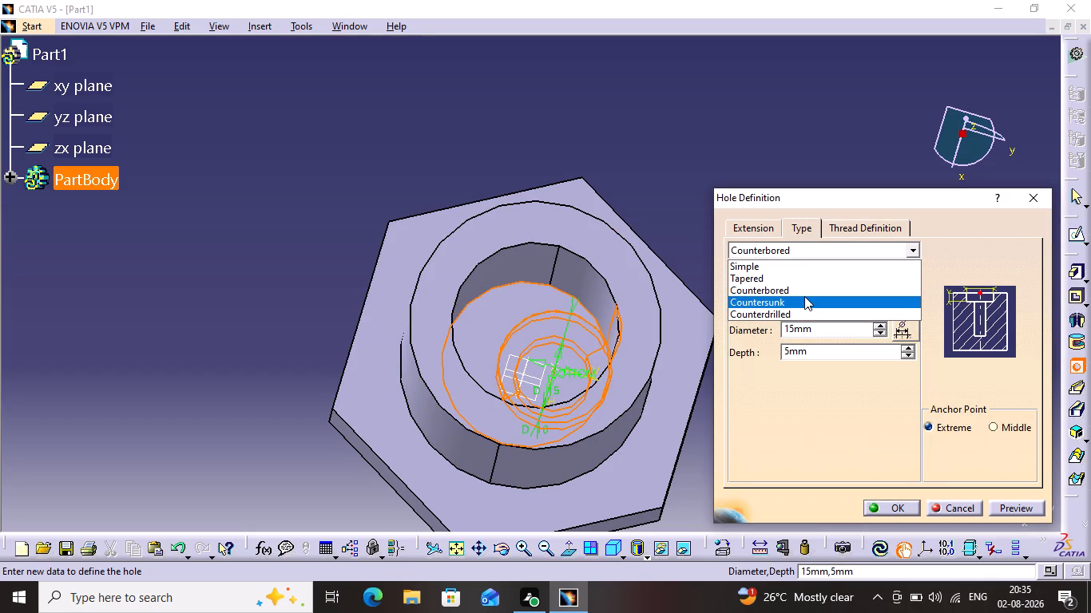
left_click(804, 296)
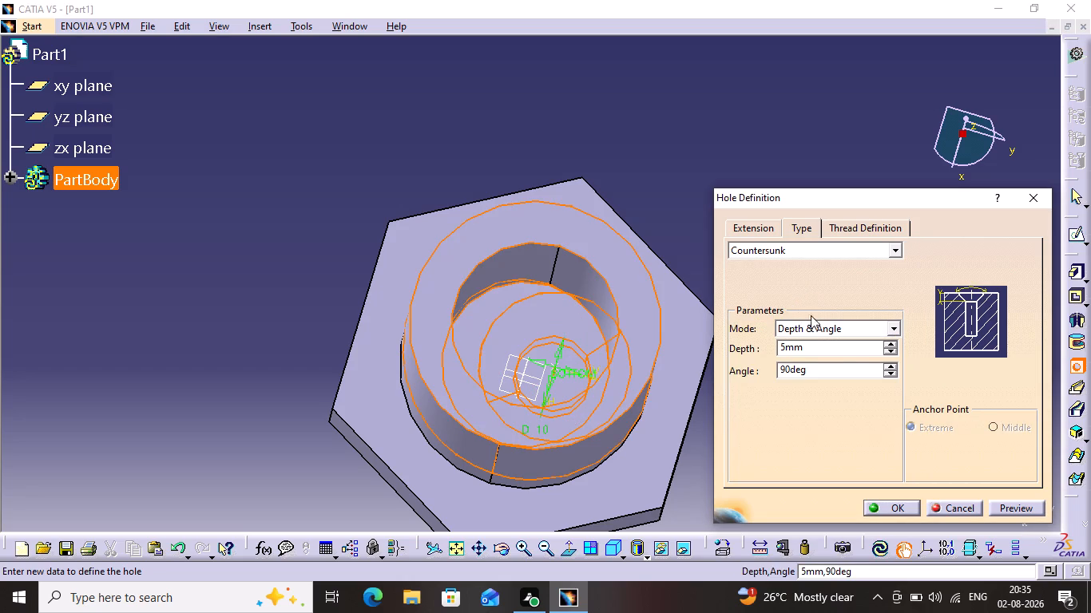
Set the hole's countersink angle to 120 degrees, keeping the Depth & Angle mode.
left_click(887, 367)
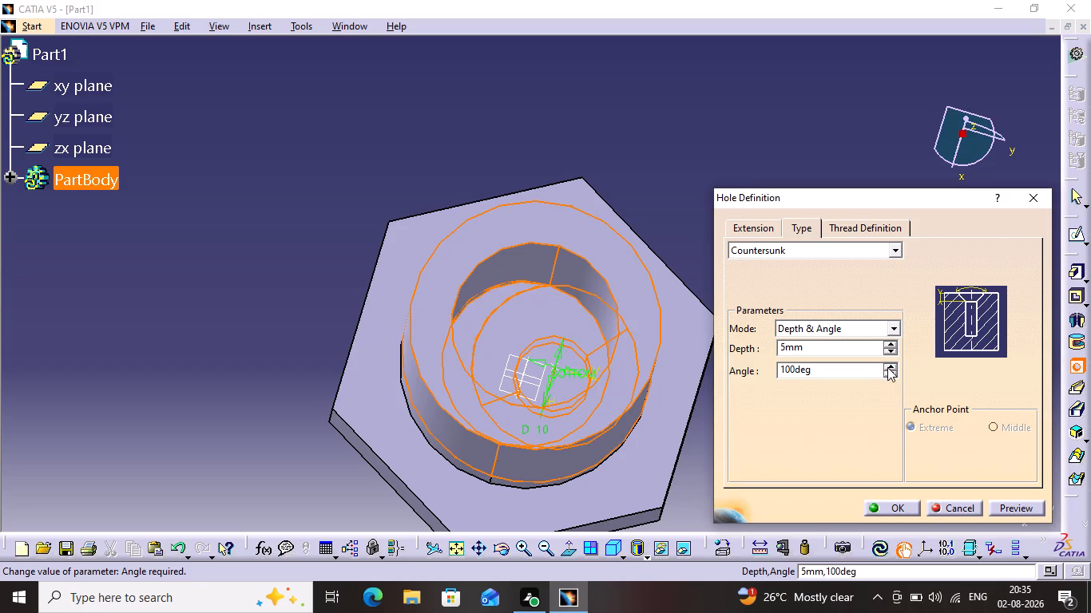
left_click(889, 374)
left_click(889, 374)
left_click(889, 374)
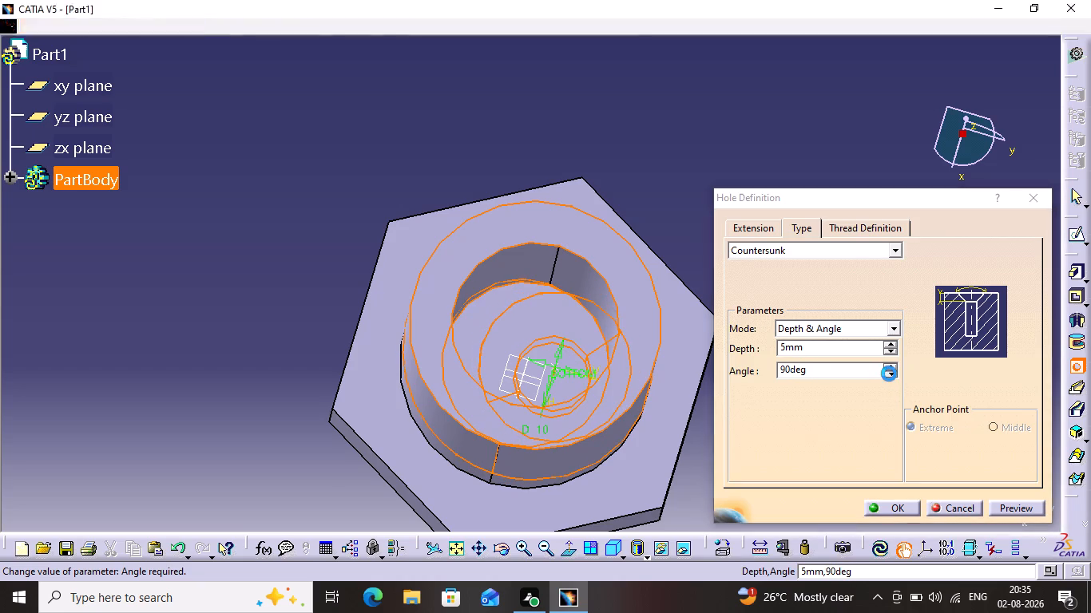
left_click(889, 374)
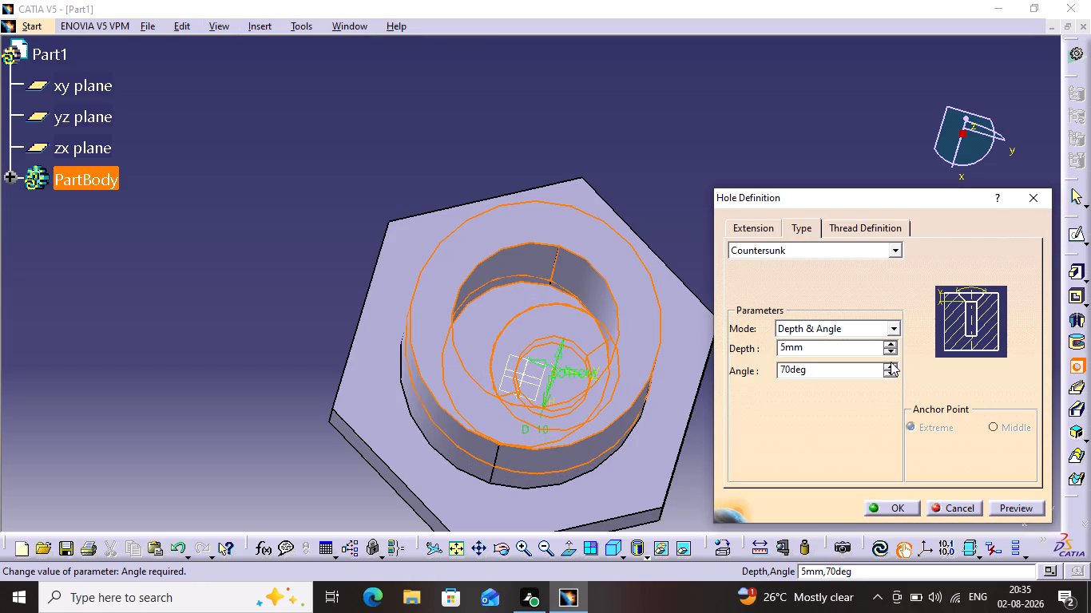
triple_click(891, 362)
left_click(891, 362)
left_click(891, 363)
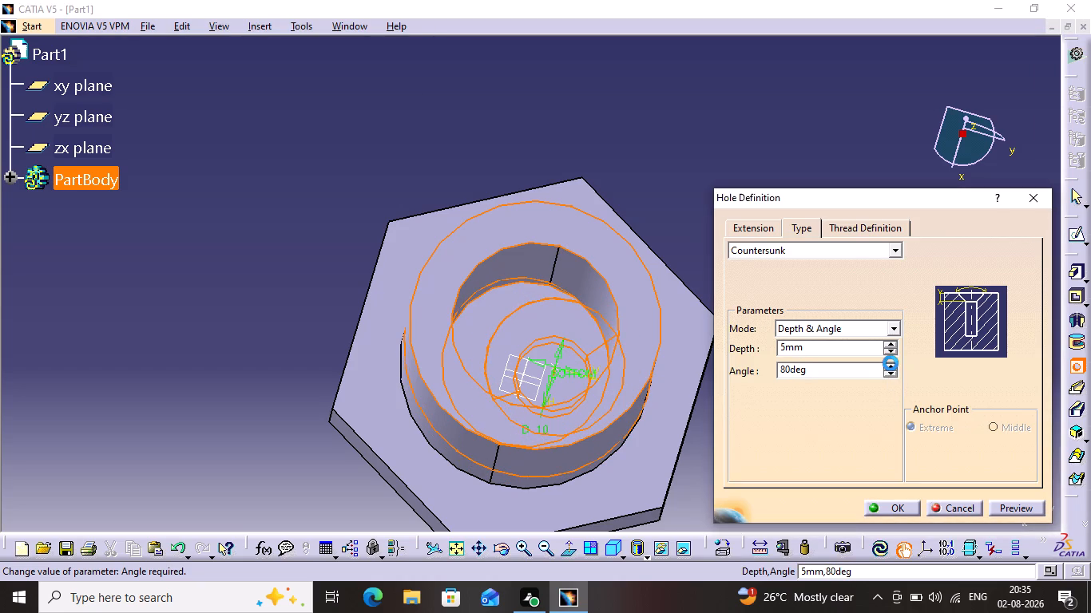
left_click(891, 363)
left_click(891, 363)
left_click(891, 363)
left_click(891, 363)
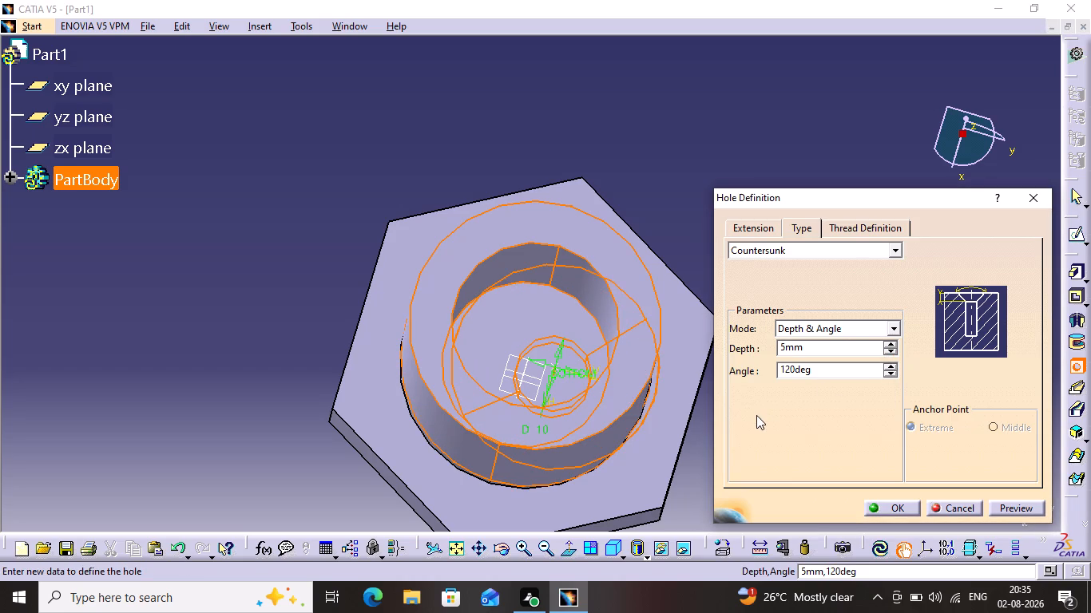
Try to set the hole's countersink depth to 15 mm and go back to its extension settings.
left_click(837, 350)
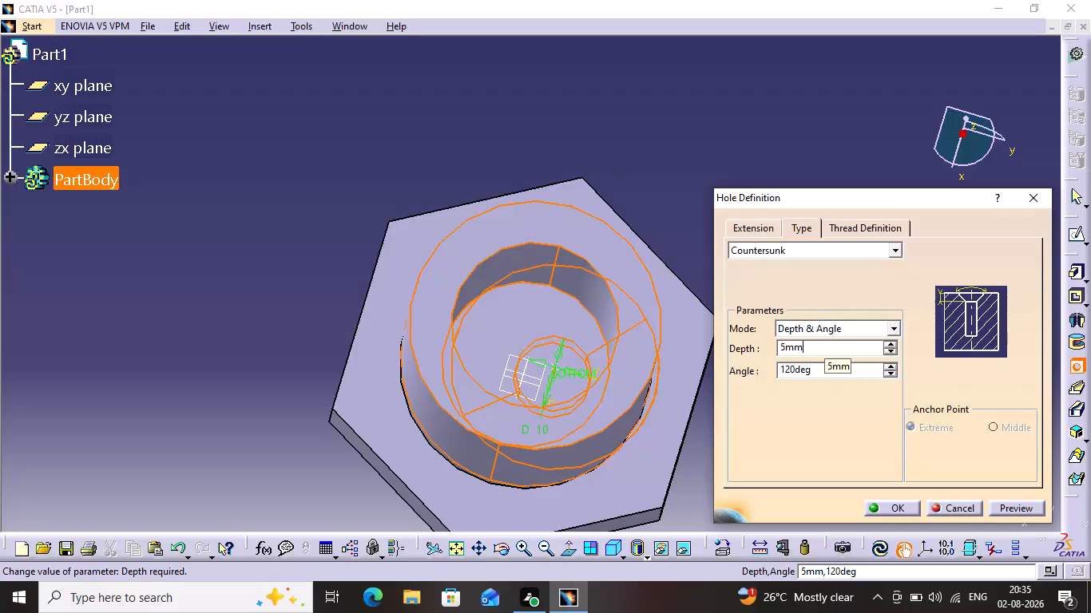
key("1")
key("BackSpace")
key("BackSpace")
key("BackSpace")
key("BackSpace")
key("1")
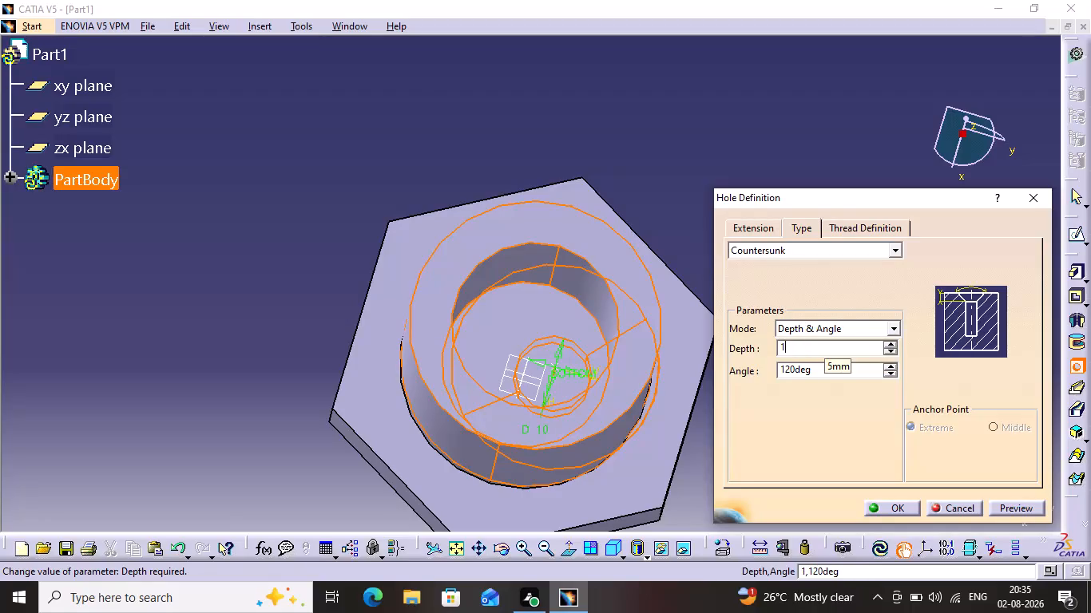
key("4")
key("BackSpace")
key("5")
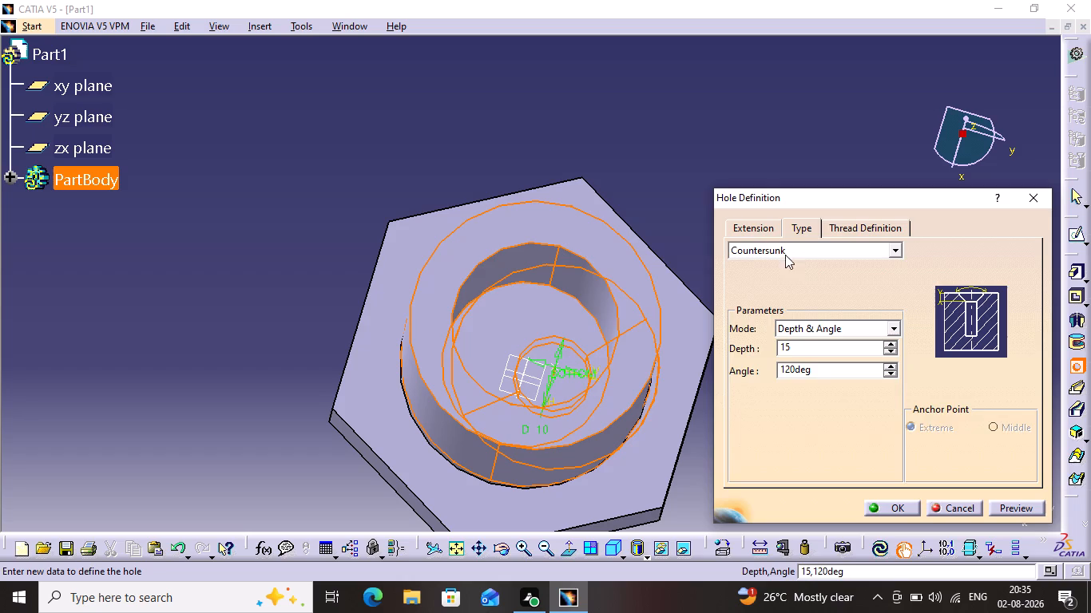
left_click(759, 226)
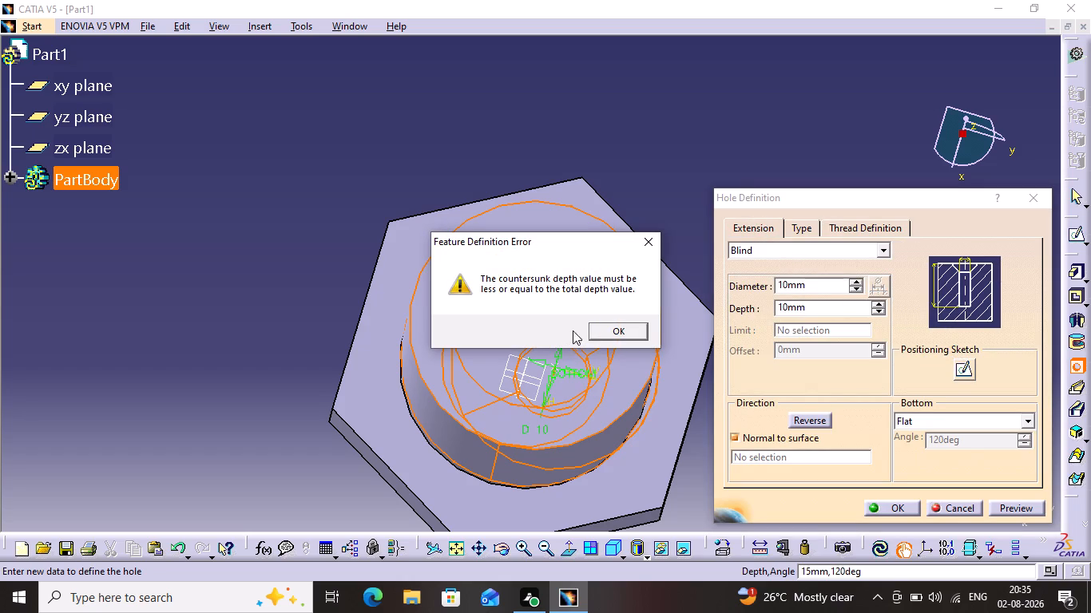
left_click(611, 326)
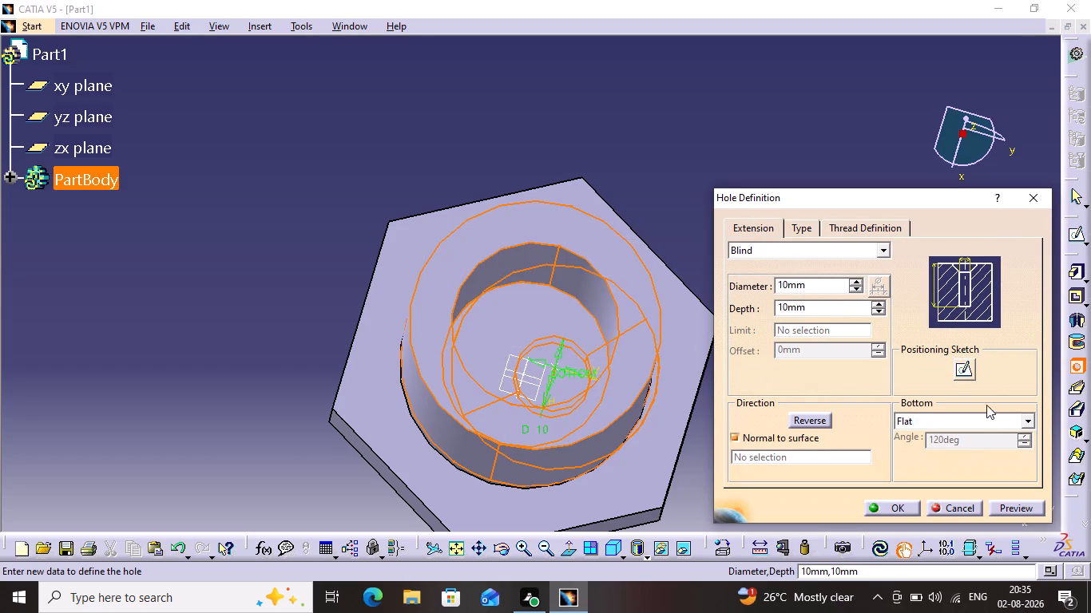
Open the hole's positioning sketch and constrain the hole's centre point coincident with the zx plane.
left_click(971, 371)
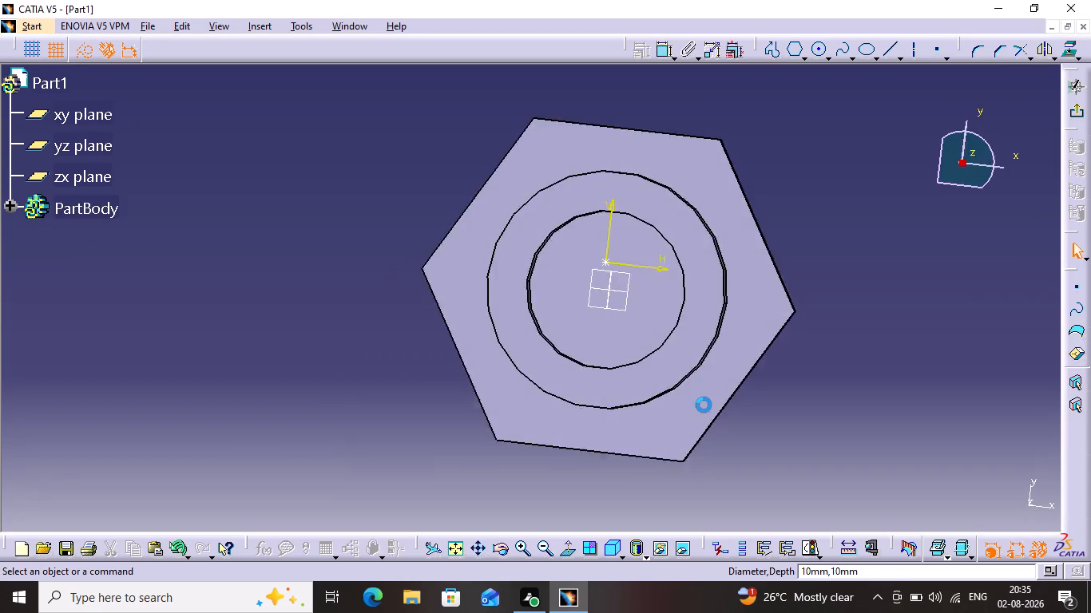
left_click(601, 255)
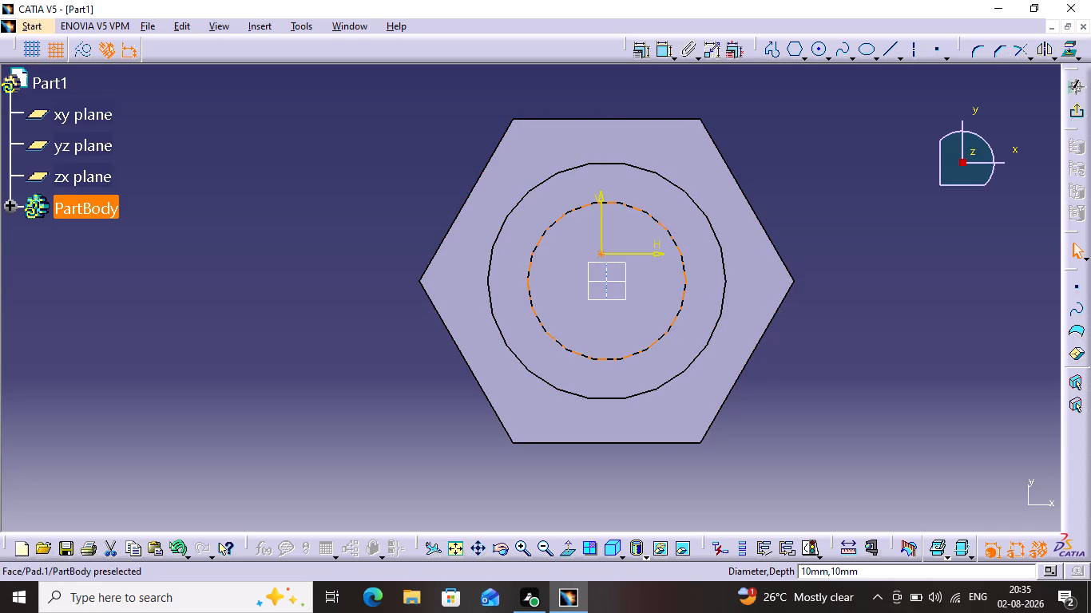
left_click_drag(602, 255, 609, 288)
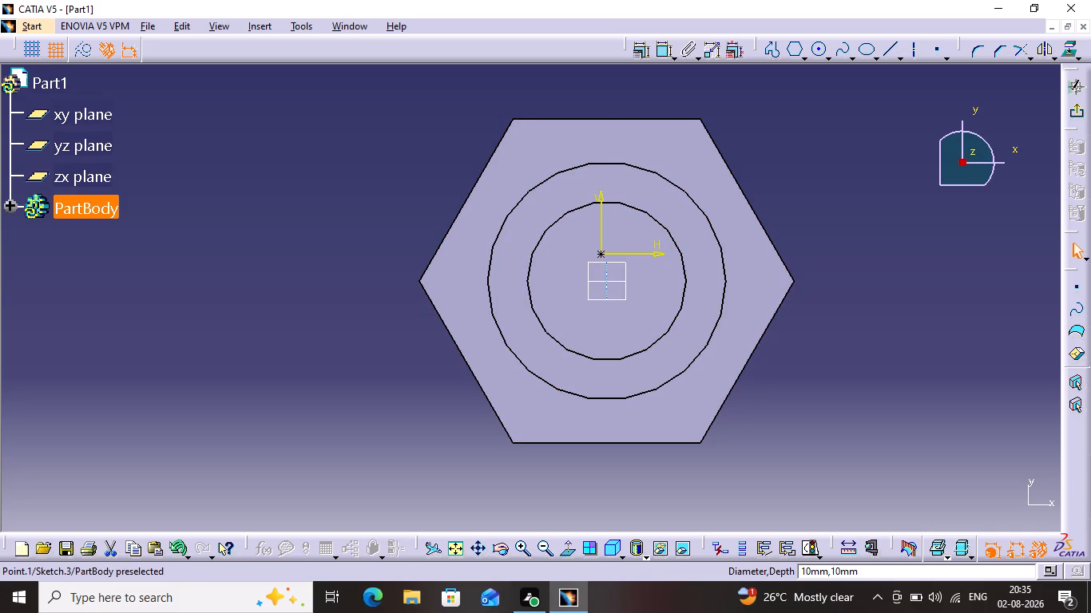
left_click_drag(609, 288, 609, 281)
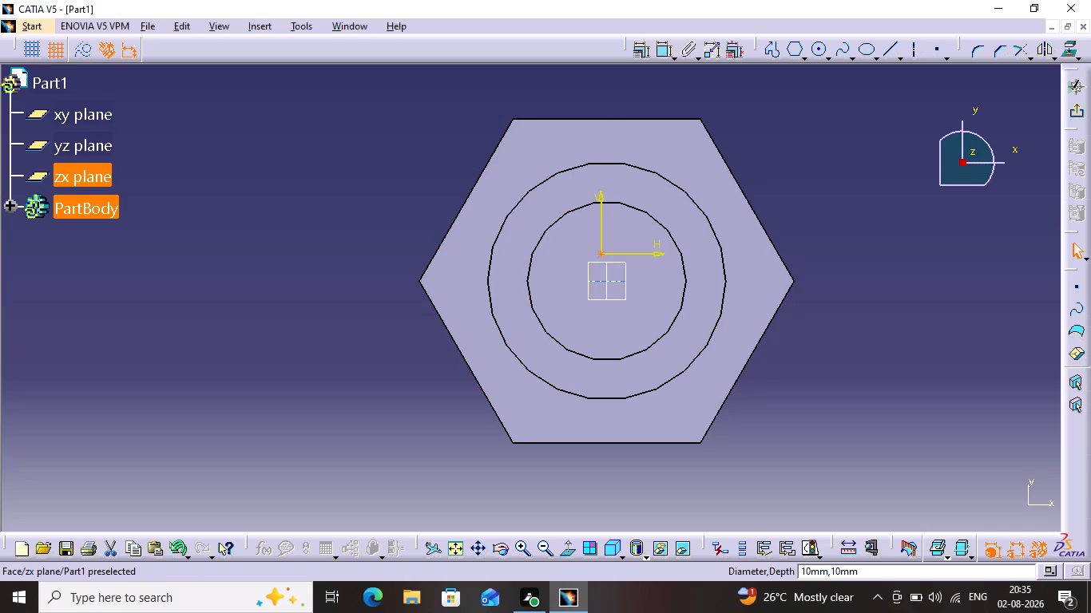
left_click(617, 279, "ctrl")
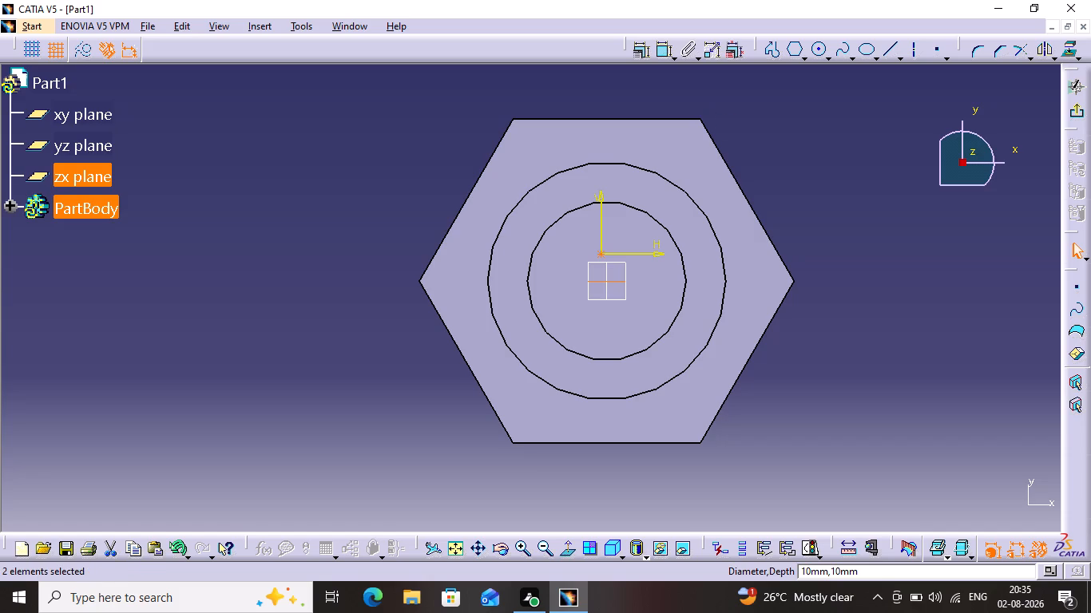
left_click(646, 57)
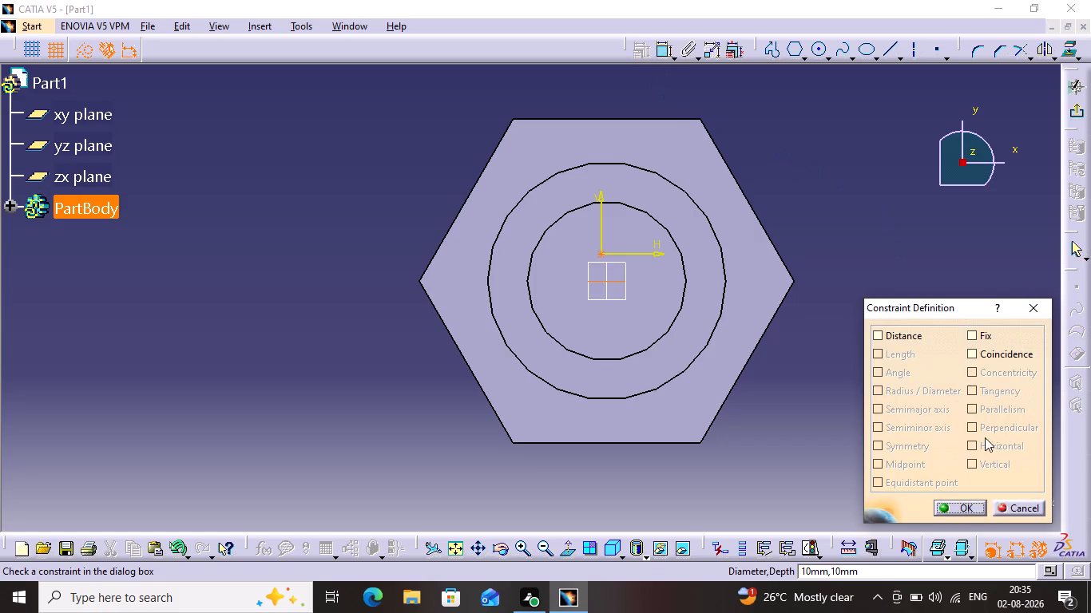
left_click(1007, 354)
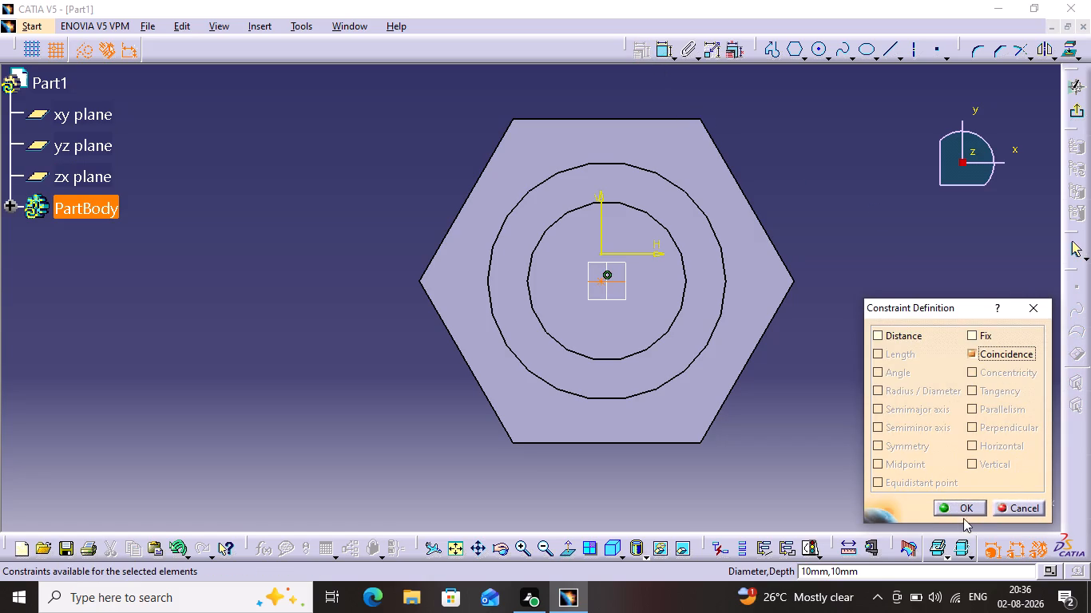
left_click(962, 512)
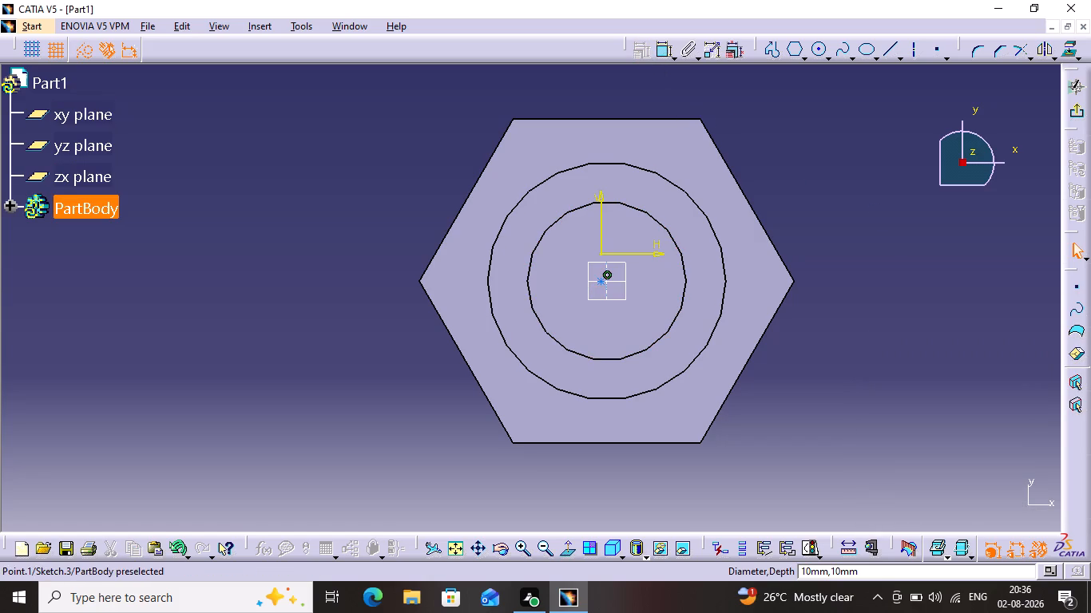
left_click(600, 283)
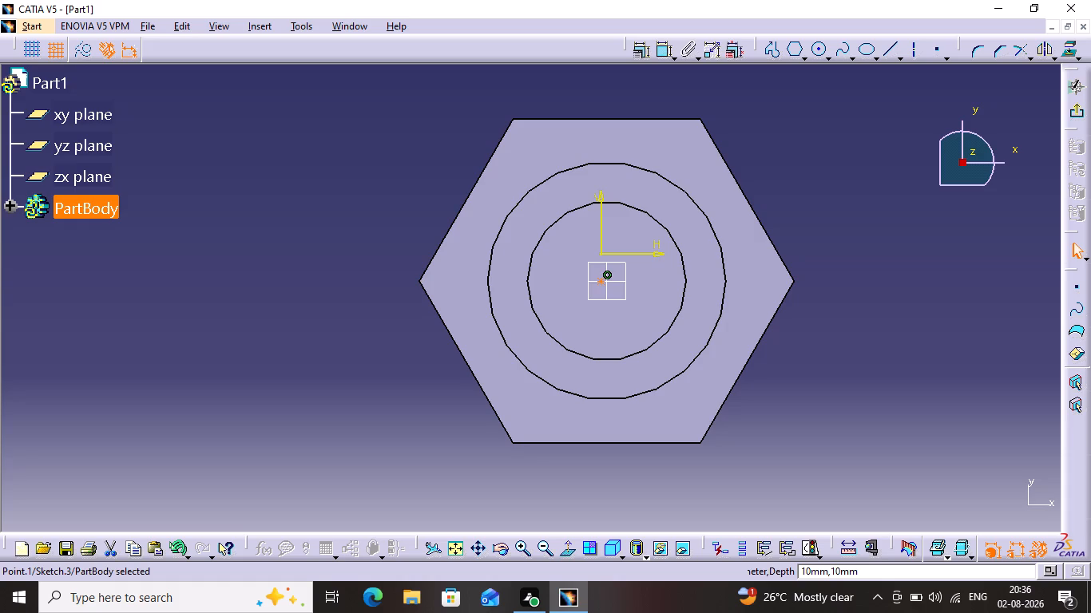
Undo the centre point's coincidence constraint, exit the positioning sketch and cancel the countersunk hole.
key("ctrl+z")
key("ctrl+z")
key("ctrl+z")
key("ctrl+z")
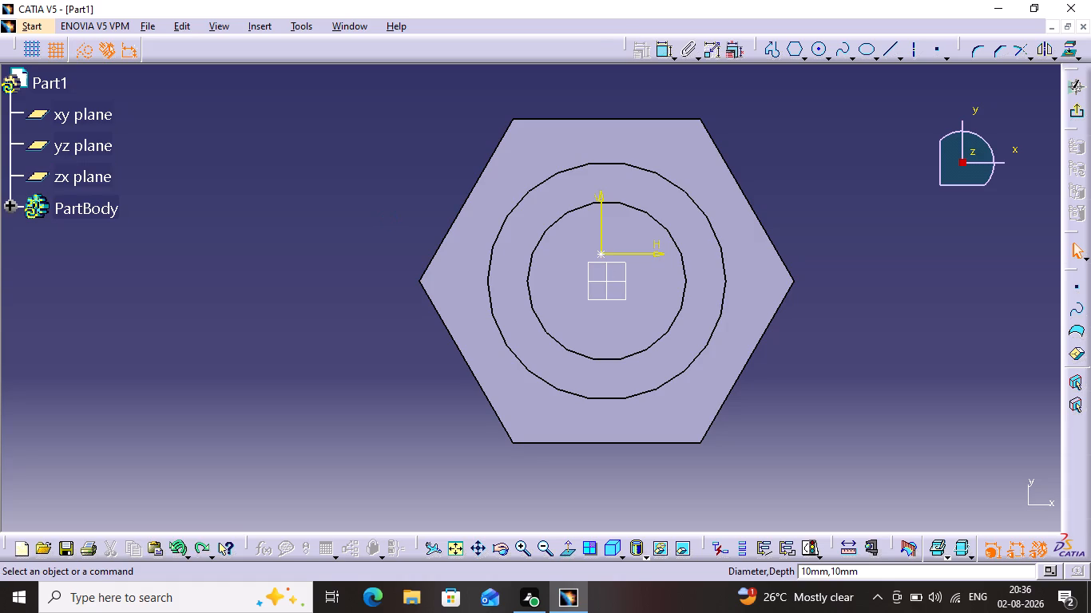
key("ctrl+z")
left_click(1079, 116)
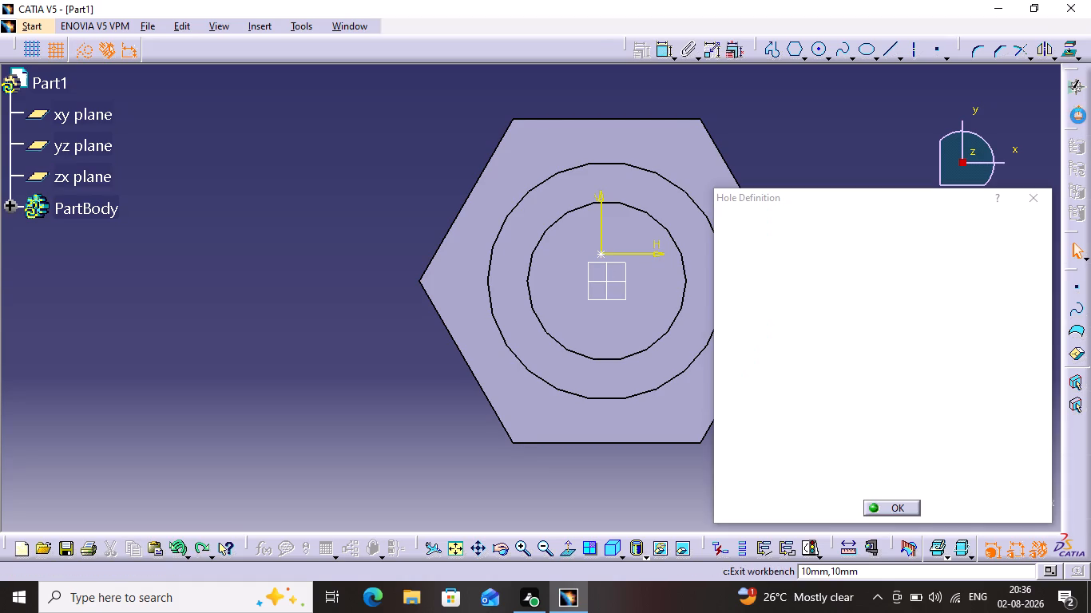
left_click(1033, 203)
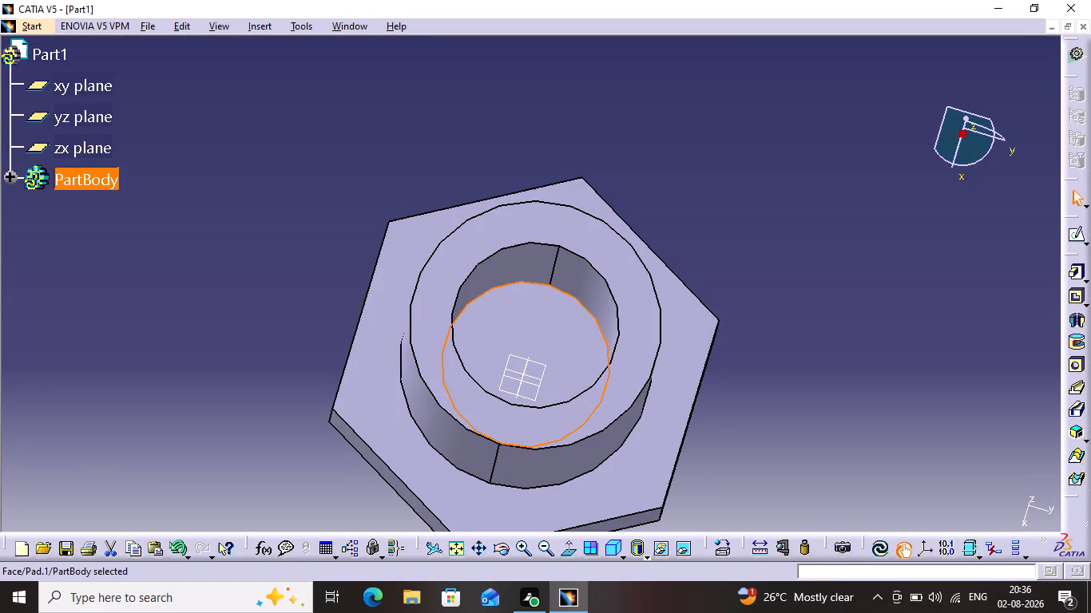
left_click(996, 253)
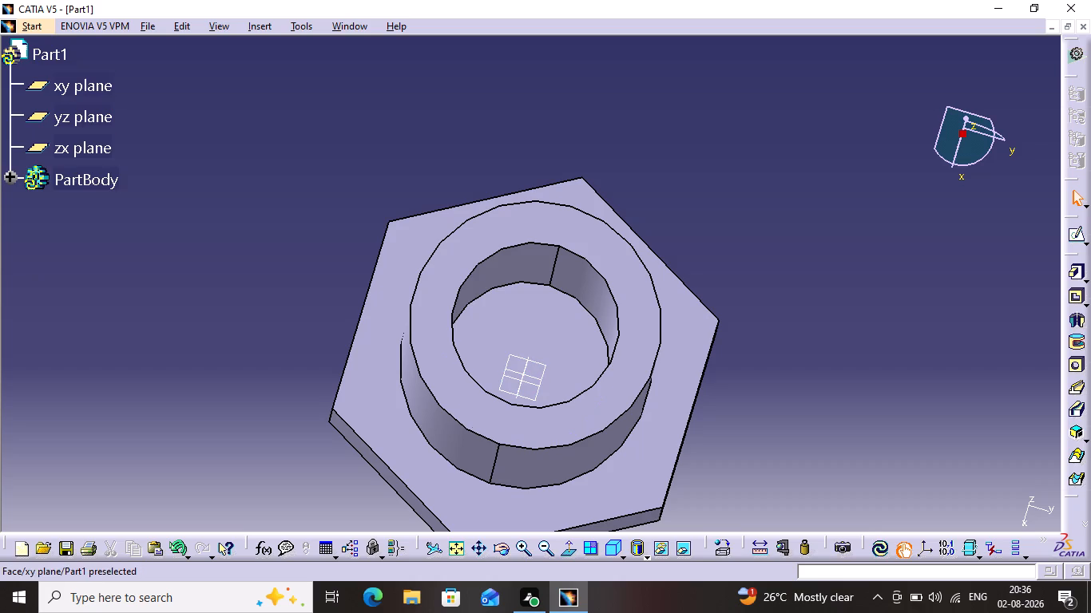
Sketch a circle with a radius of 10 mm centred on the origin, on the flat face at the bore's bottom.
left_click(543, 351)
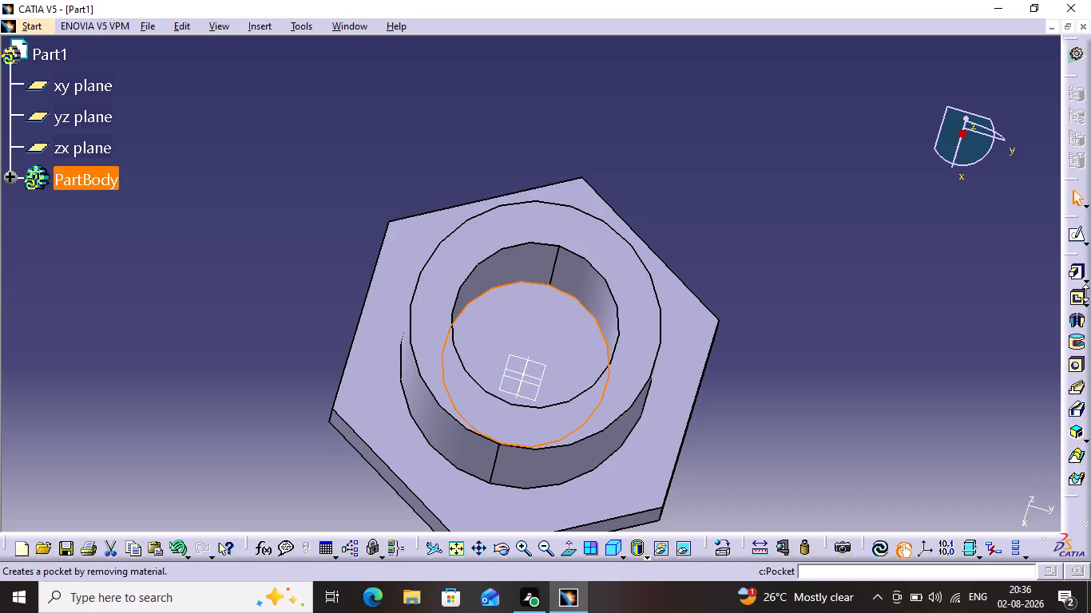
left_click(1083, 338)
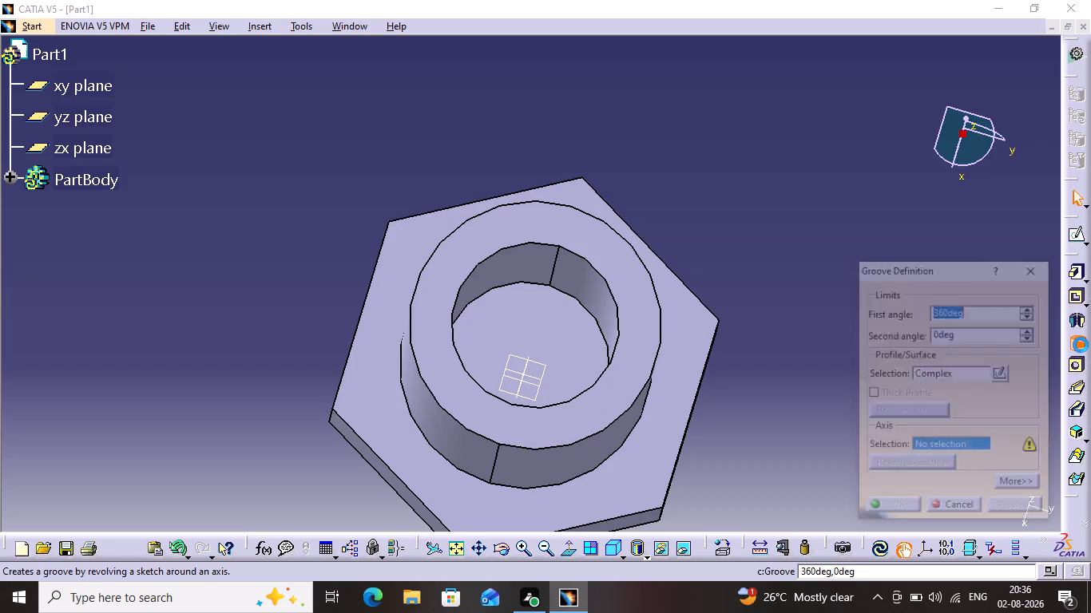
left_click(1029, 263)
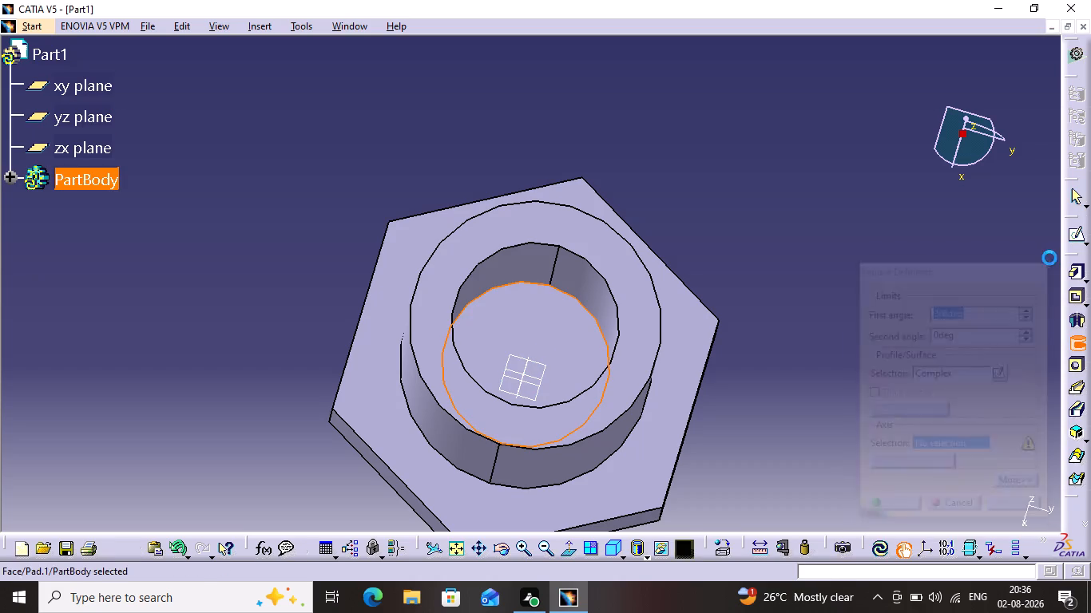
left_click(1076, 241)
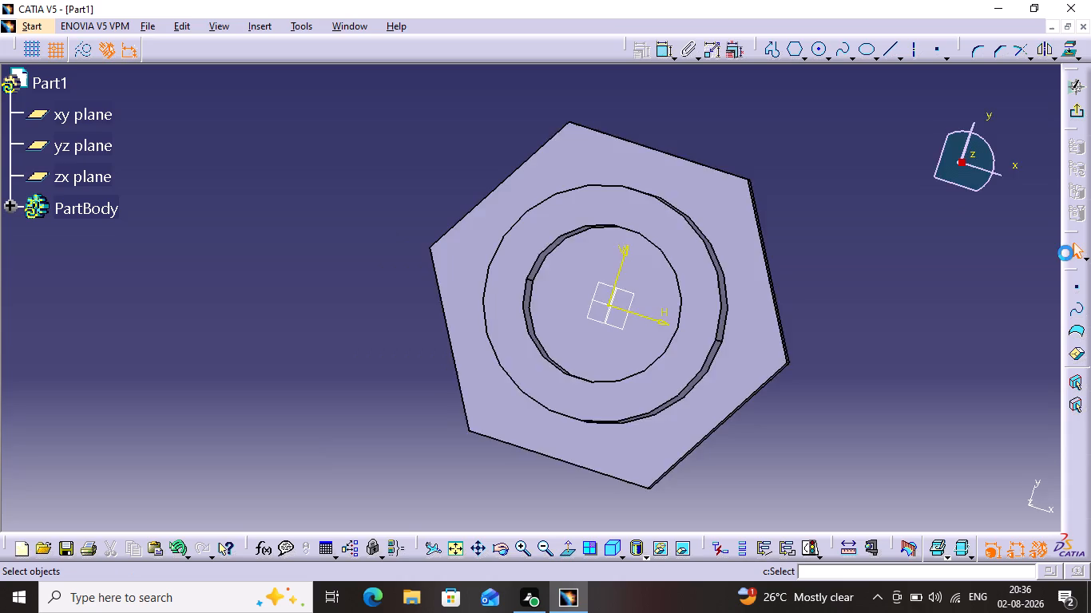
left_click(823, 49)
left_click(605, 282)
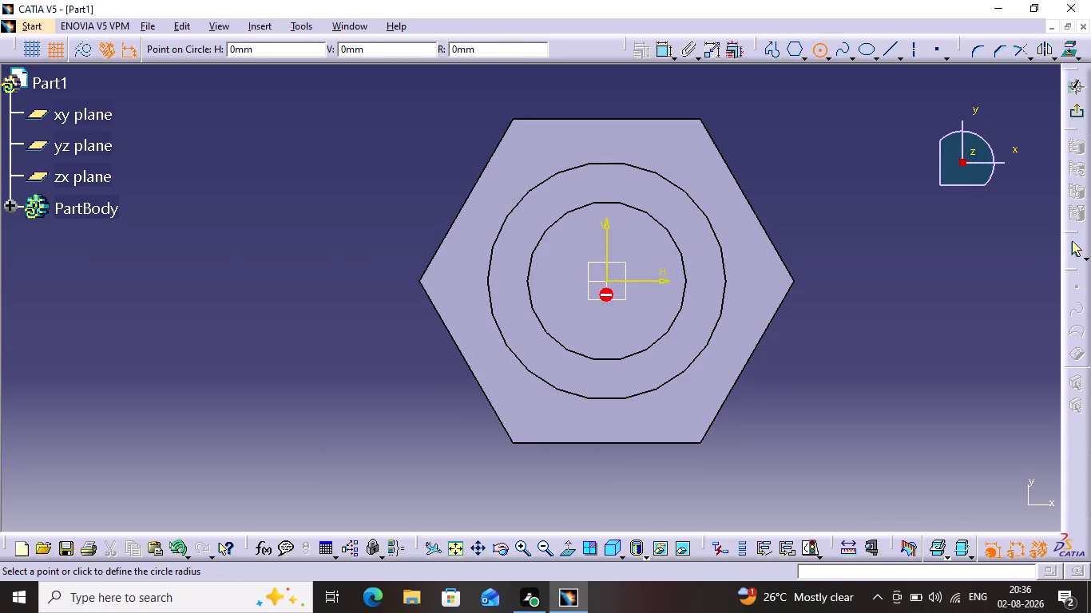
left_click(639, 298)
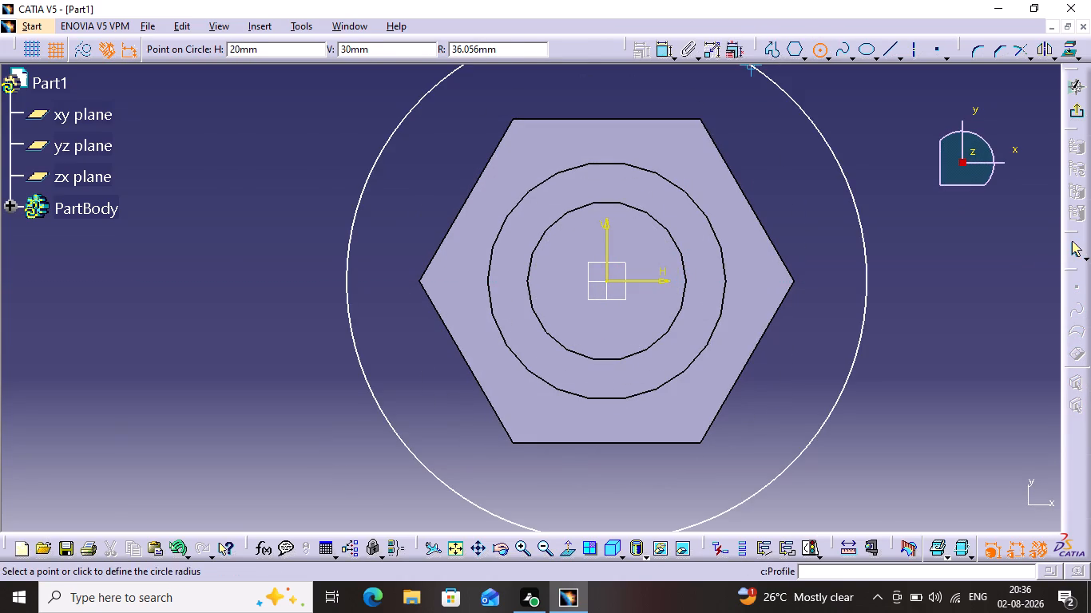
left_click(641, 295)
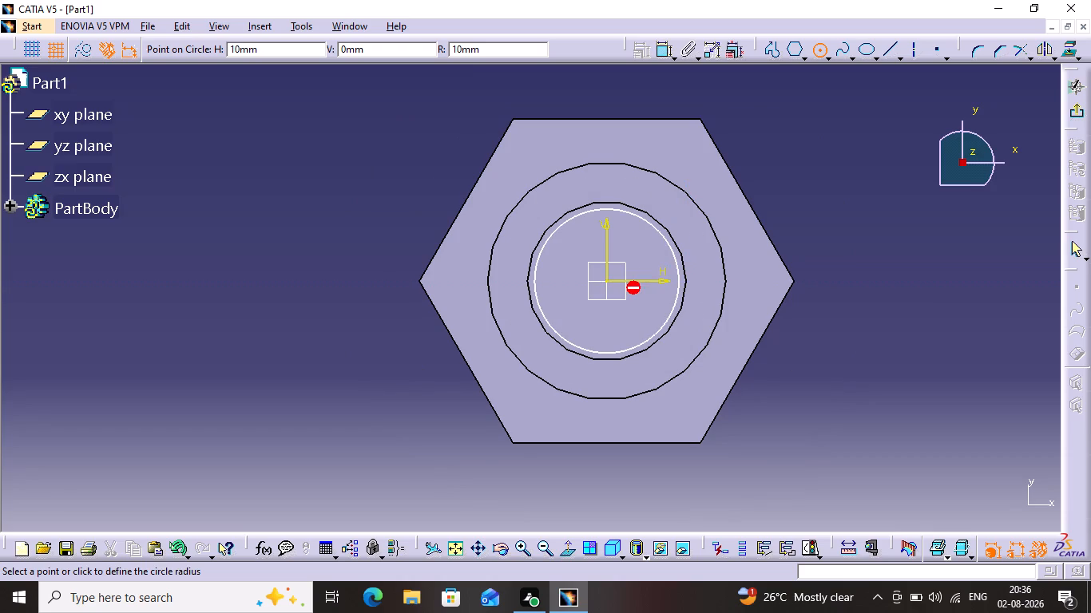
left_click(661, 254)
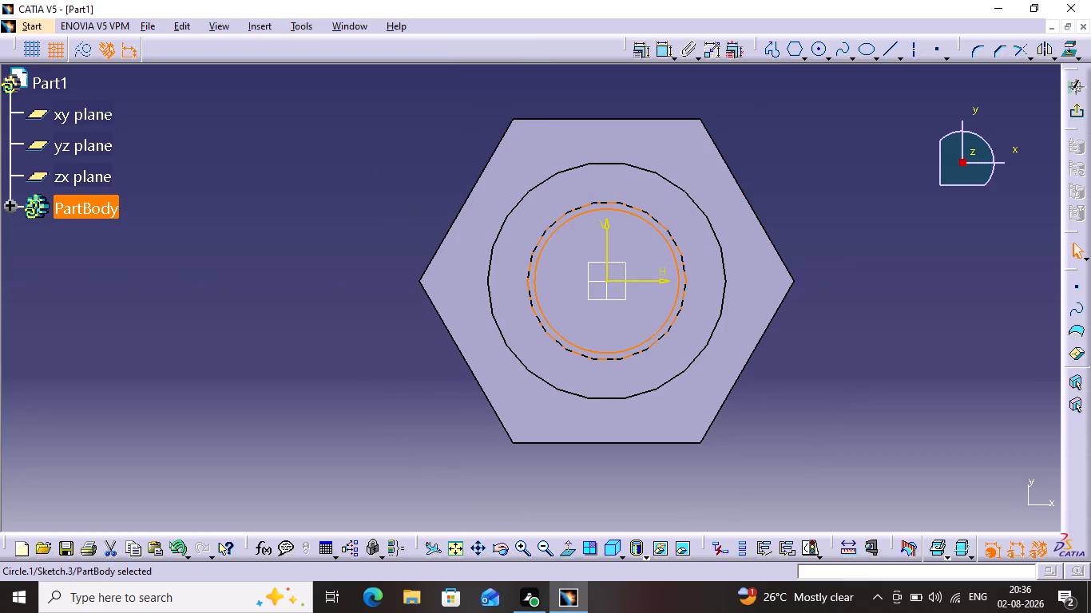
Dimension the new circle's diameter, set it to 15 mm and exit the sketch.
left_click(658, 53)
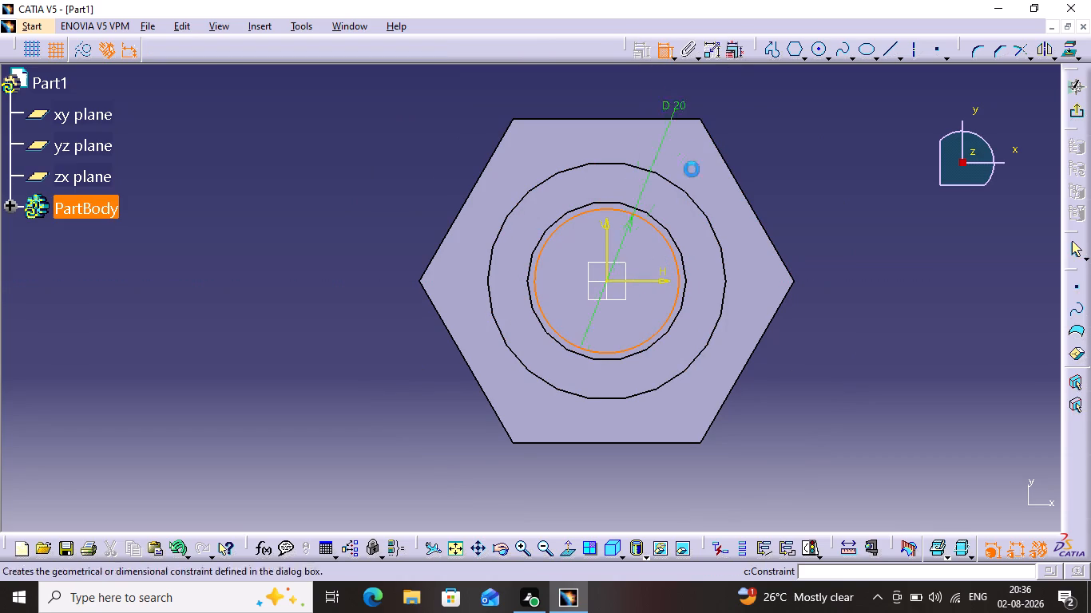
left_click(791, 175)
double_click(791, 175)
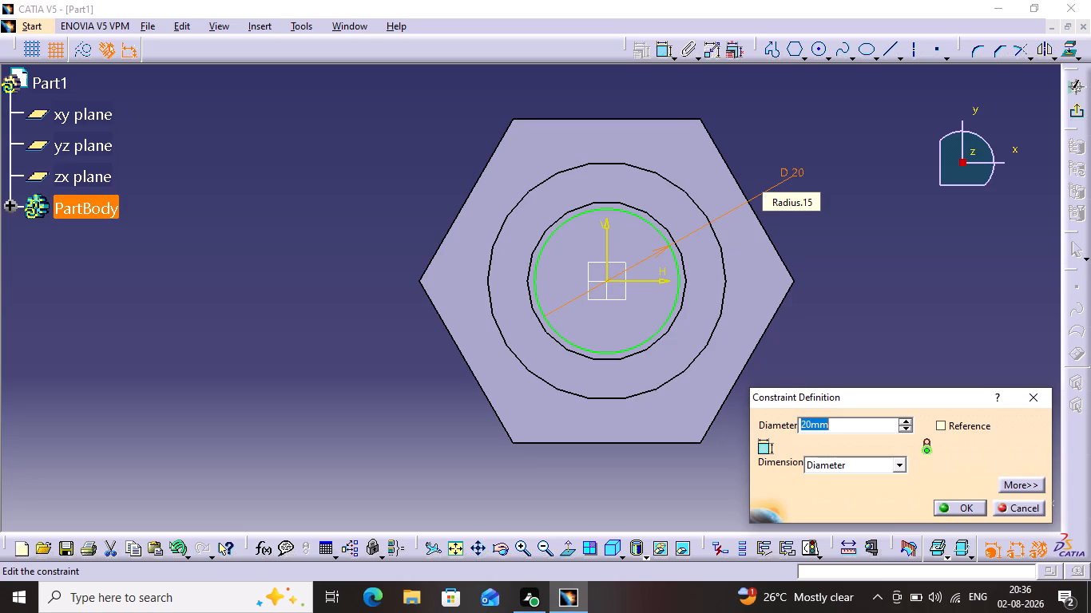
type("15")
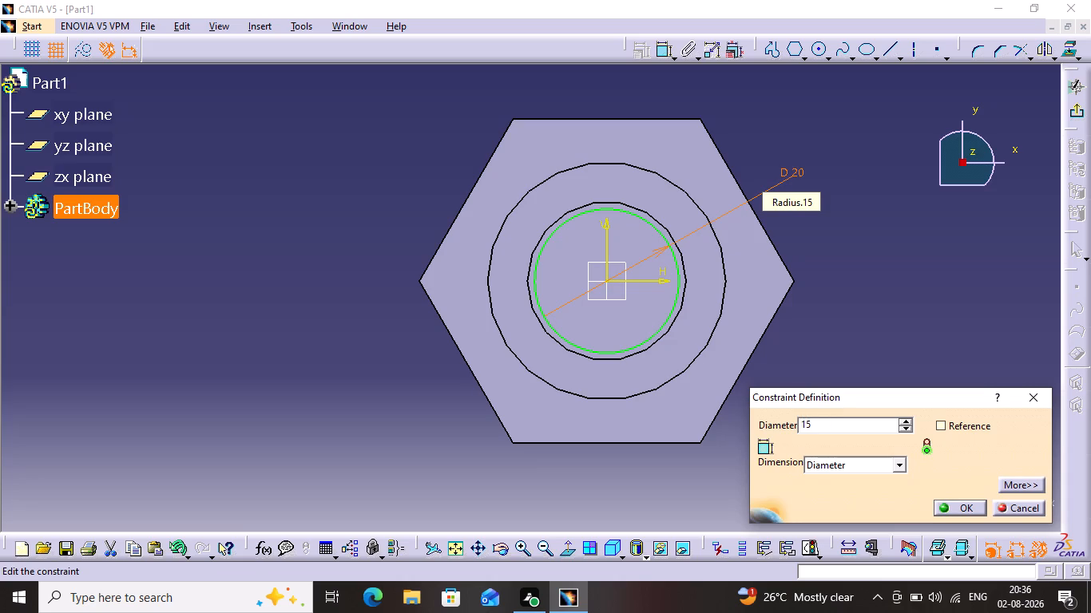
key("Return")
left_click(791, 175)
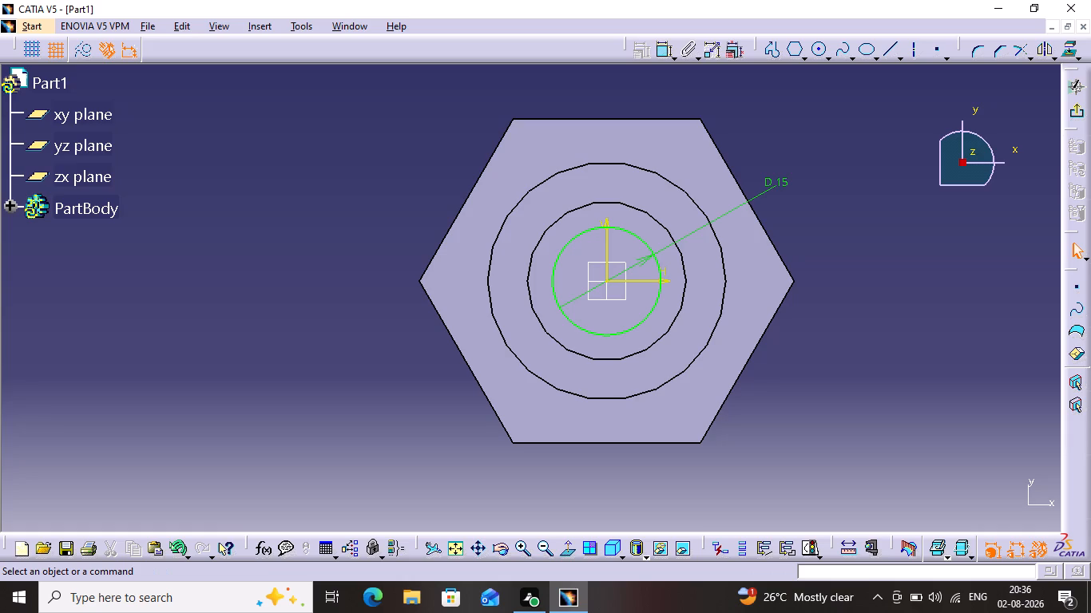
left_click(1071, 111)
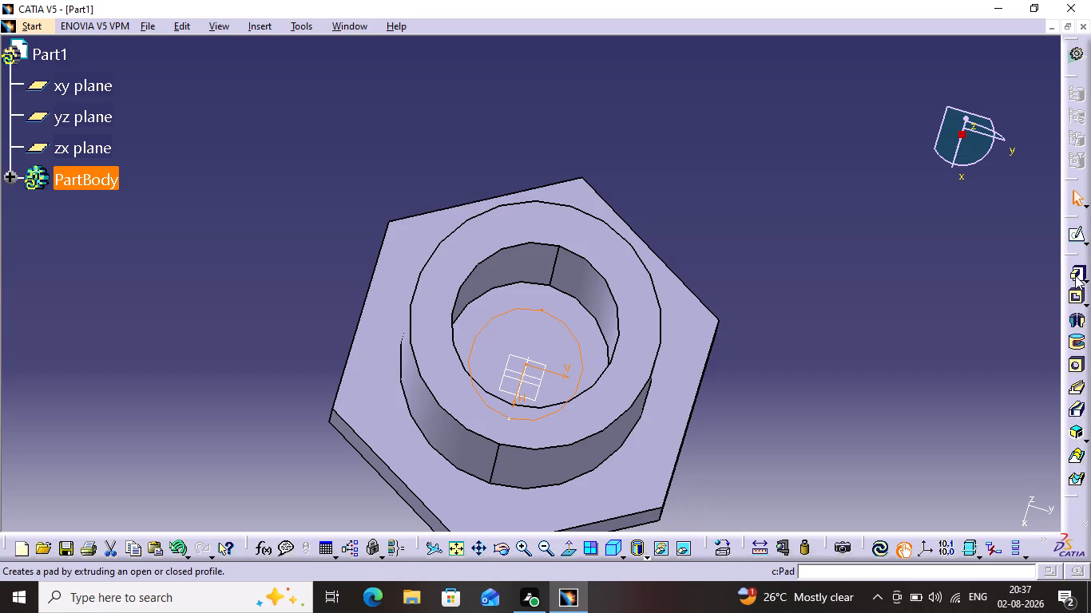
Cut a pocket 30 mm deep from the 15 mm circle sketched on the flat face at the bore's bottom.
left_click(1077, 291)
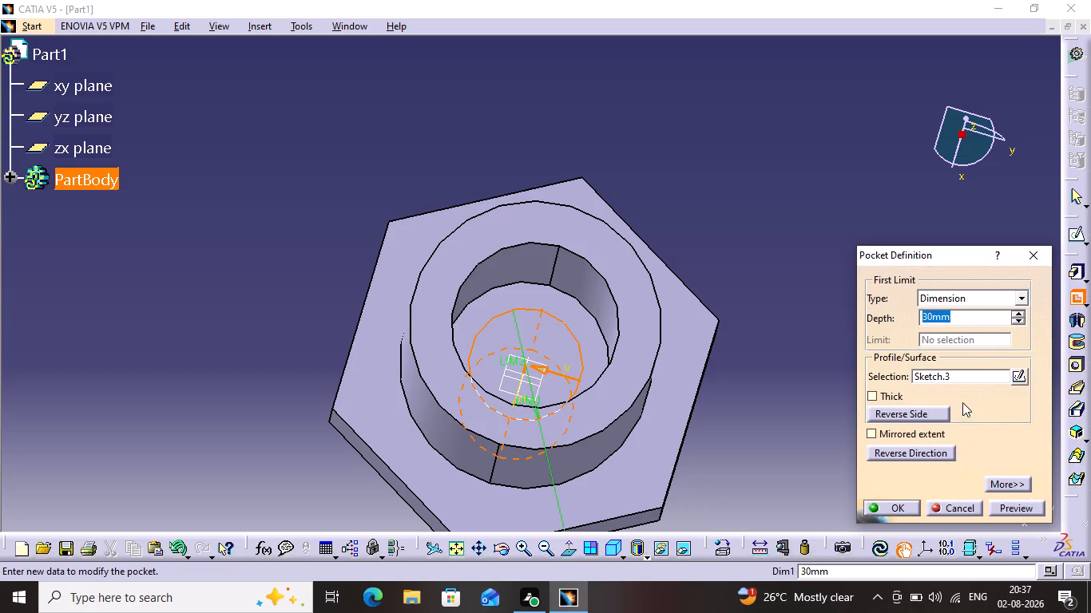
middle_click_drag(738, 428, 760, 323)
scroll(760, 323, "up", 1)
left_click_drag(688, 437, 698, 376)
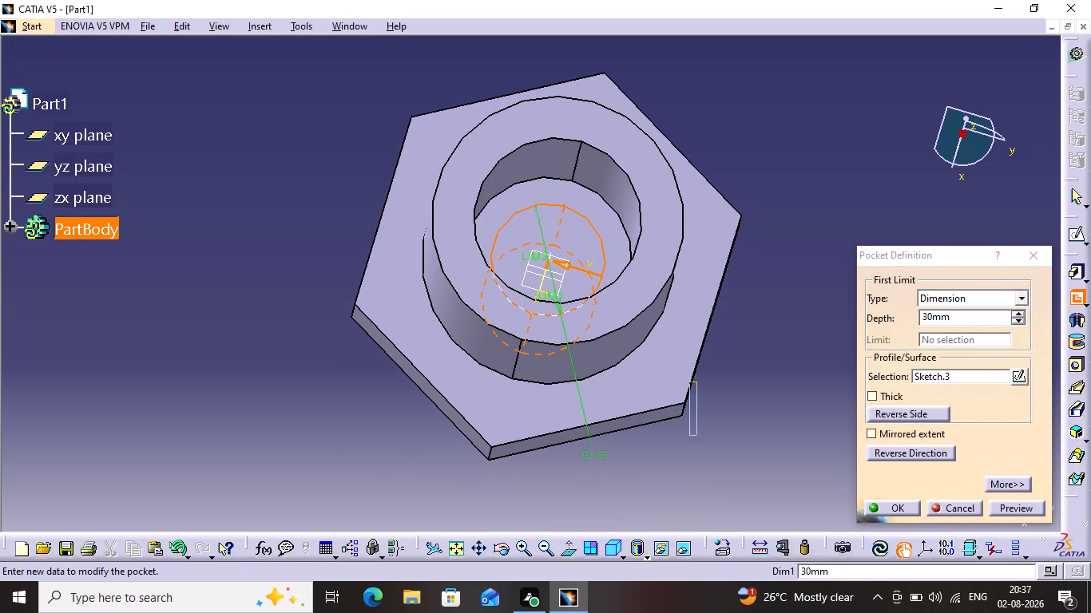
left_click_drag(698, 376, 704, 310)
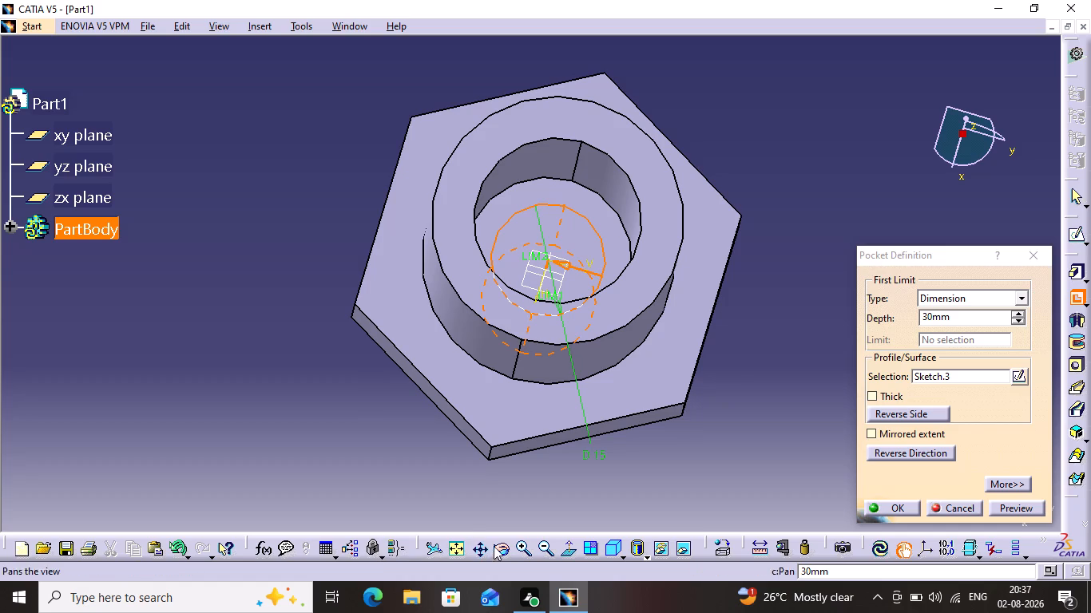
left_click(507, 544)
left_click_drag(512, 528, 600, 225)
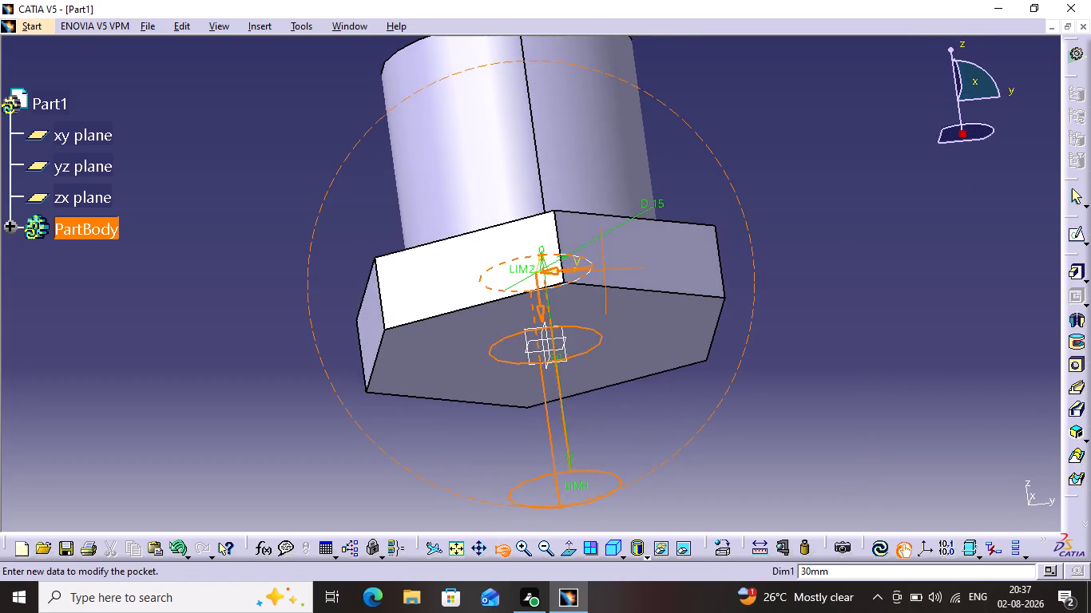
left_click_drag(600, 225, 595, 454)
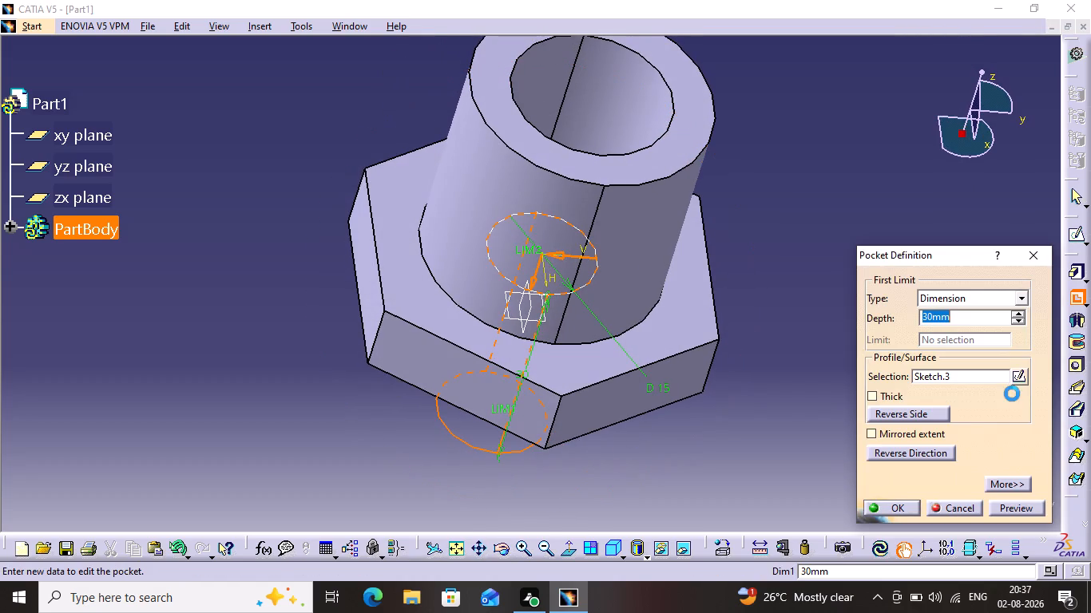
left_click(1018, 507)
left_click(895, 503)
left_click(807, 463)
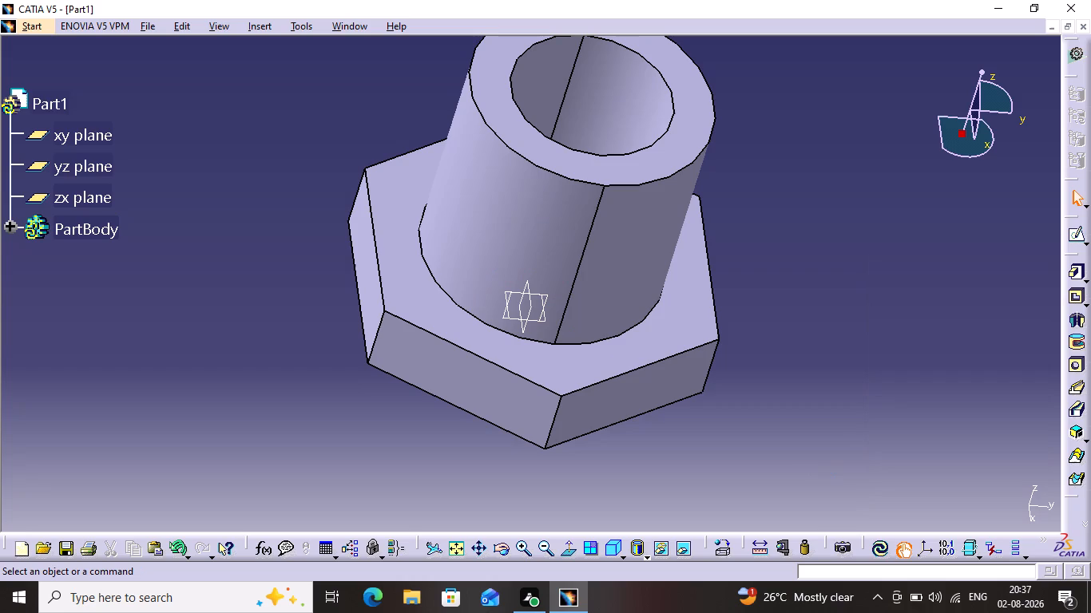
Examine the pocketed gland from above, through the bore and from the side.
left_click(486, 552)
left_click(494, 548)
left_click_drag(507, 520, 515, 410)
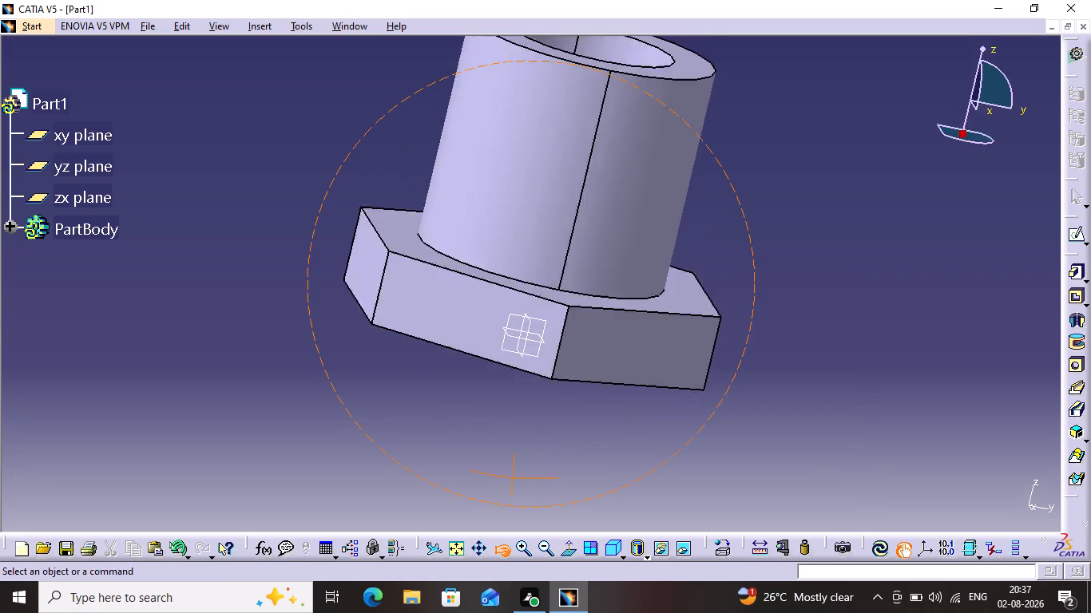
left_click_drag(515, 410, 415, 433)
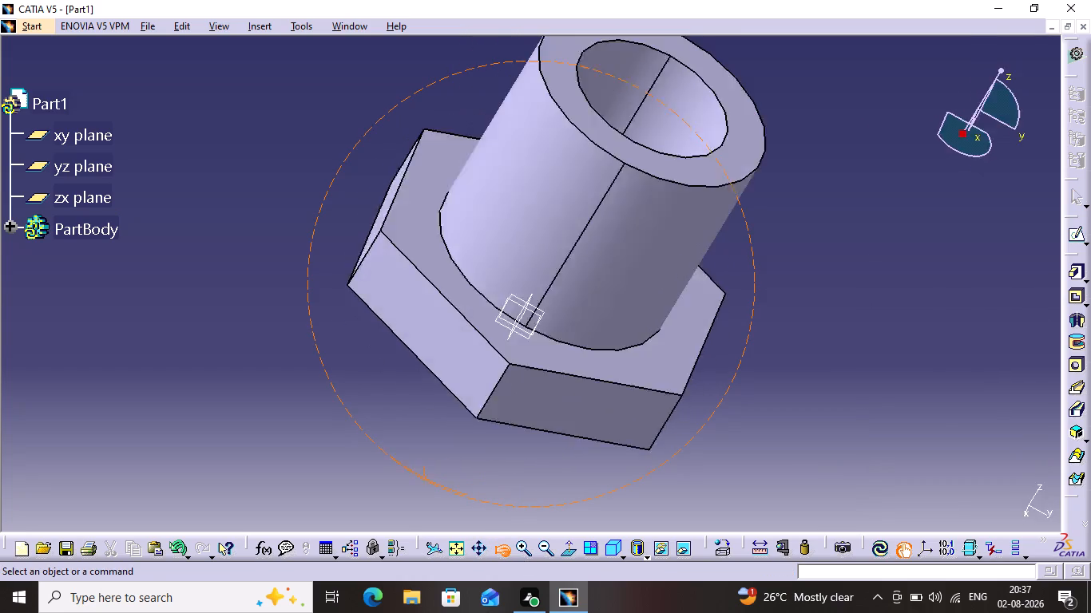
left_click_drag(415, 433, 260, 431)
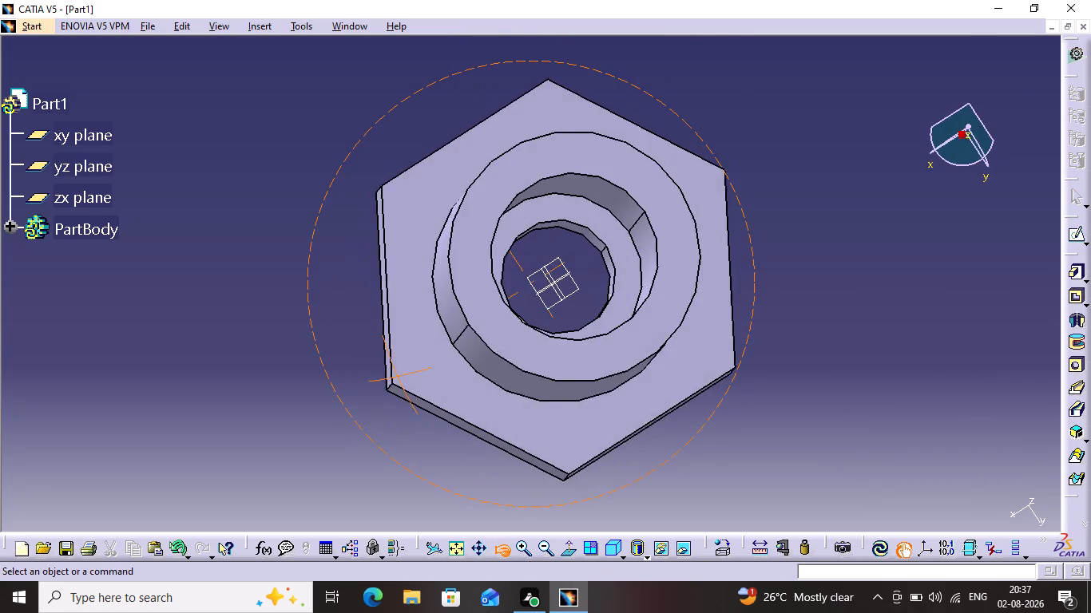
left_click_drag(260, 431, 256, 425)
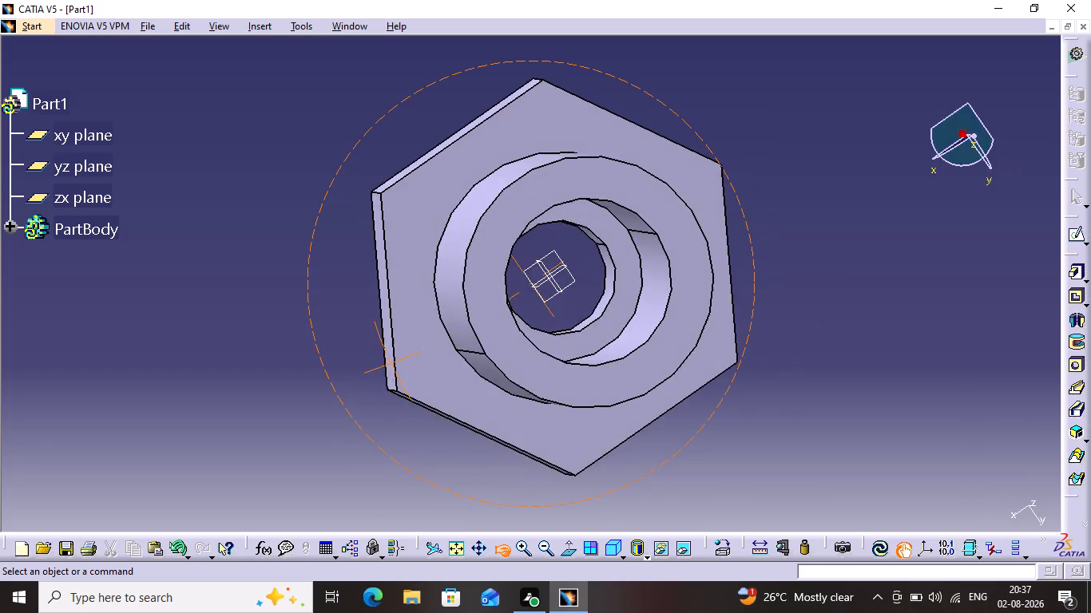
left_click_drag(256, 425, 653, 436)
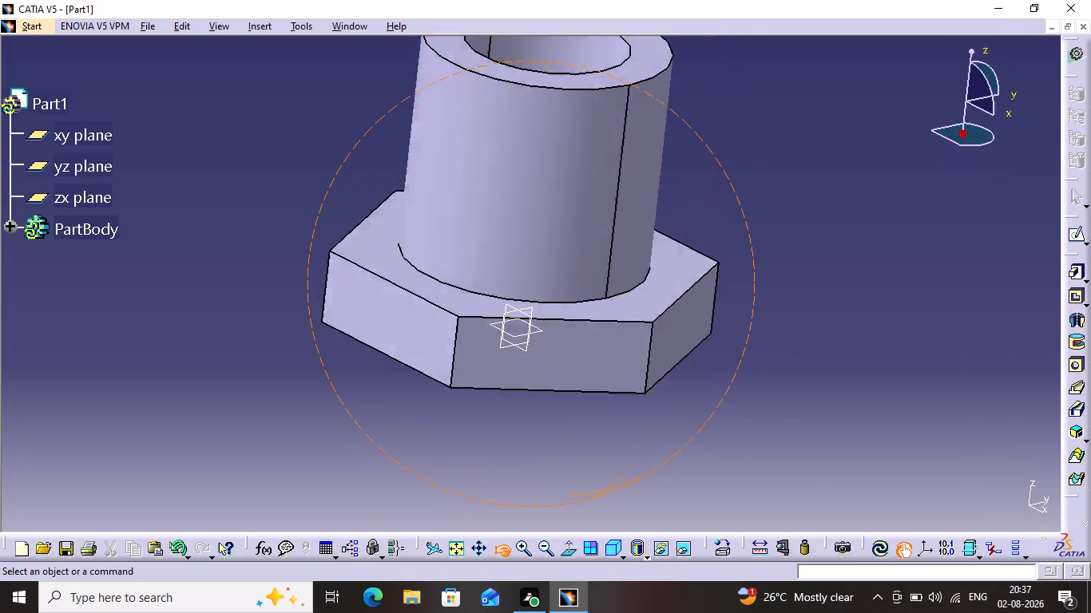
left_click_drag(653, 436, 679, 416)
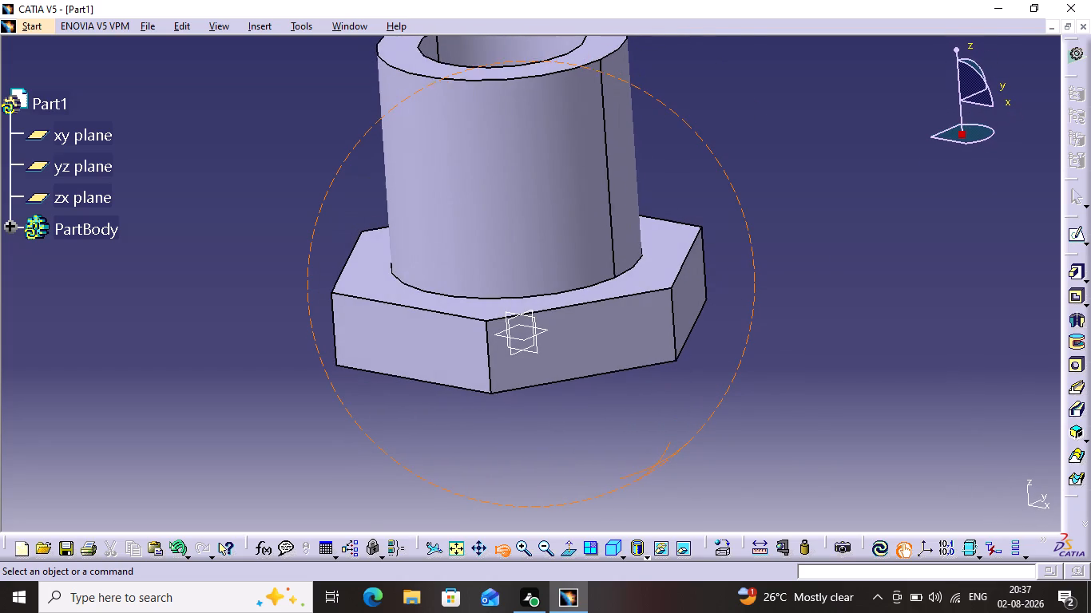
left_click_drag(679, 416, 678, 426)
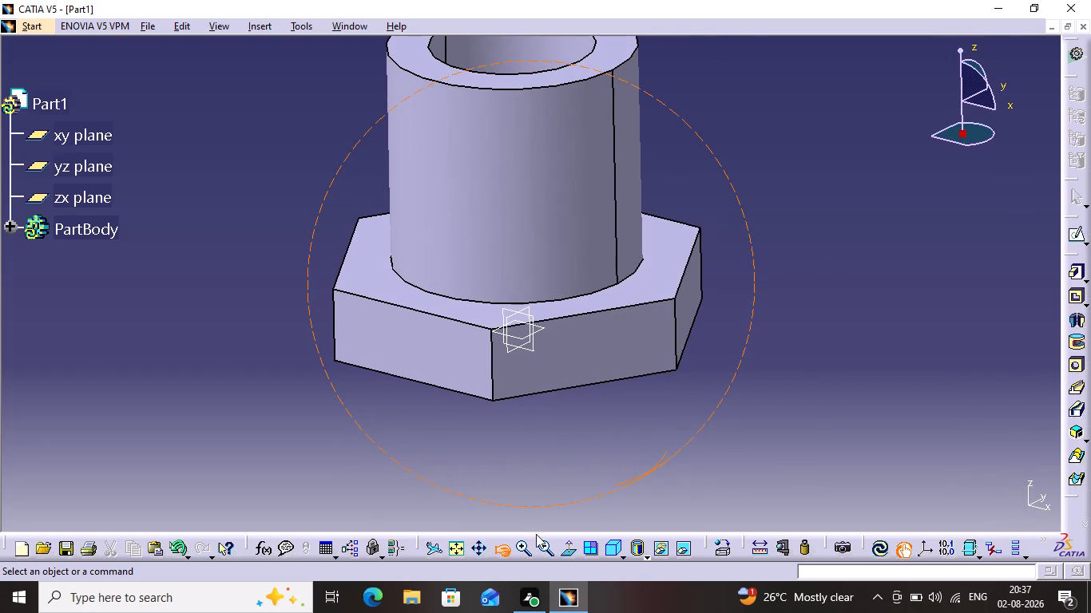
left_click(539, 542)
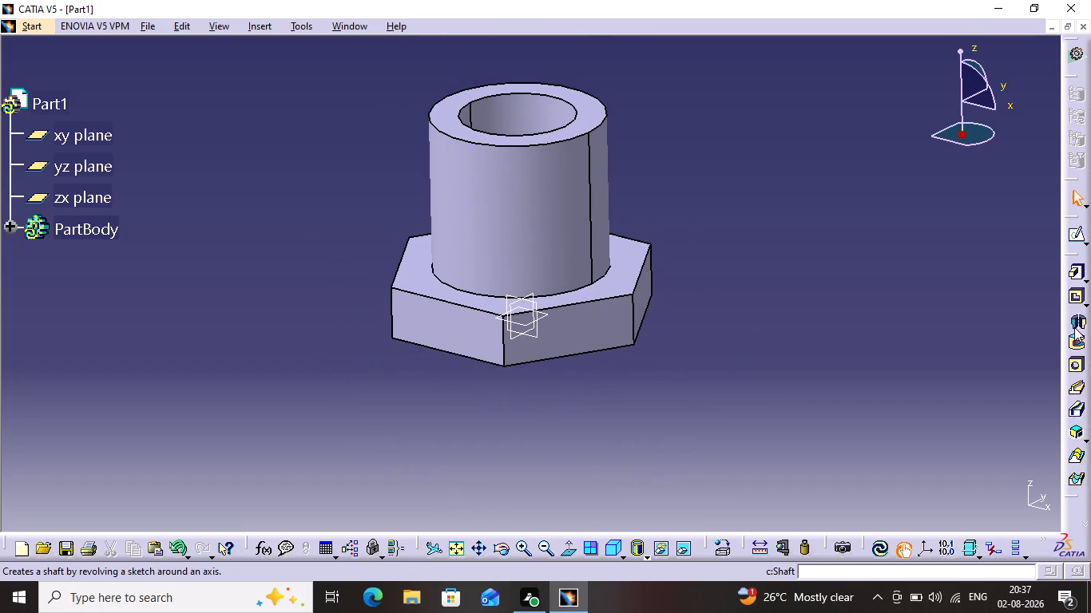
Save the part as "gland blank" in CATPart format in the catia parts folder.
key("ctrl+s")
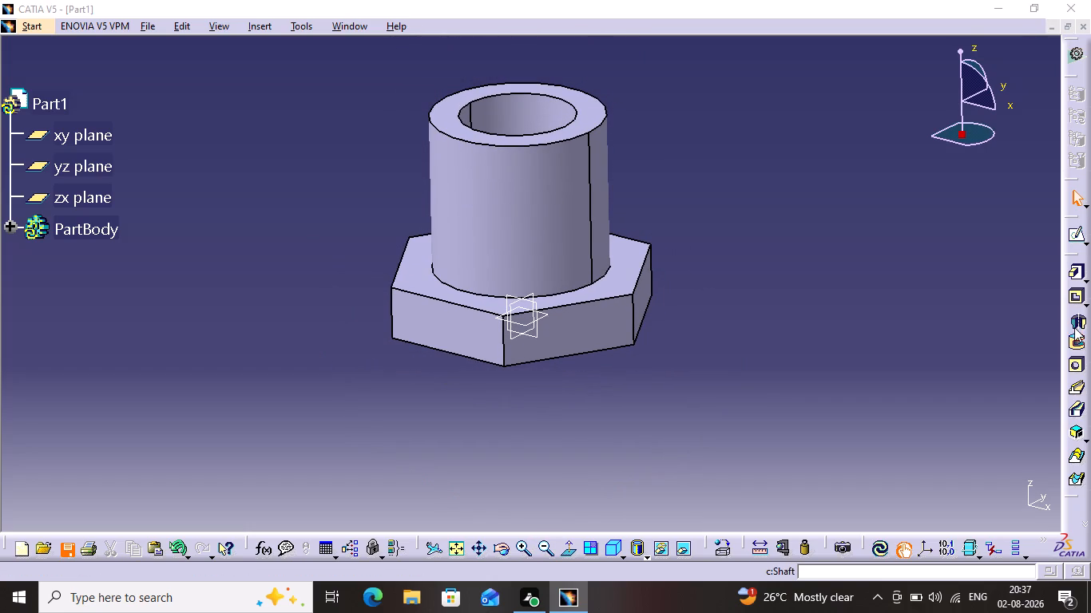
key("ctrl+s")
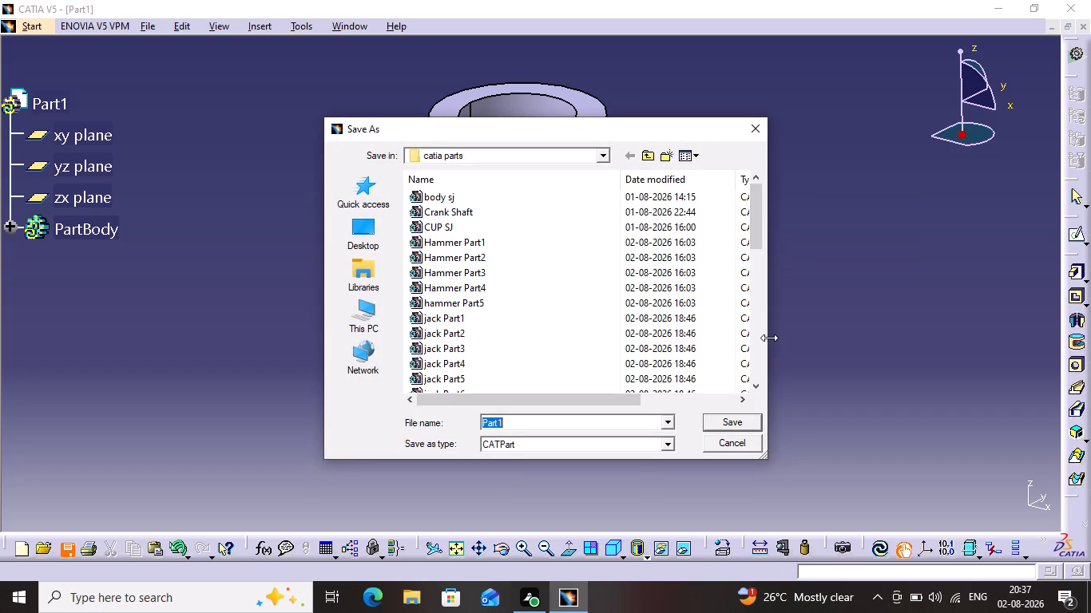
key("BackSpace")
key("ctrl+v")
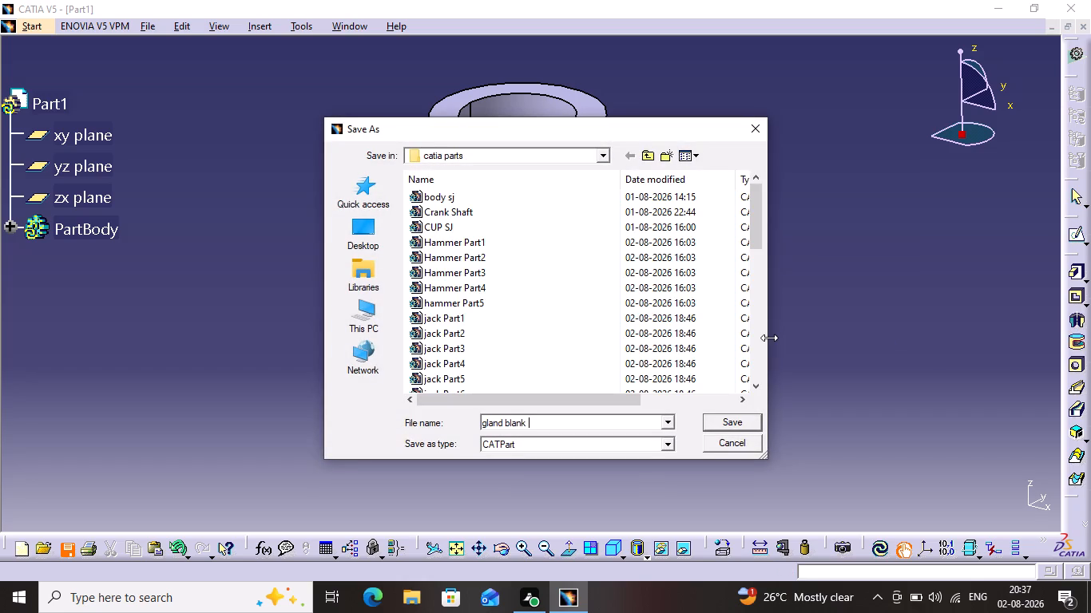
key("Return")
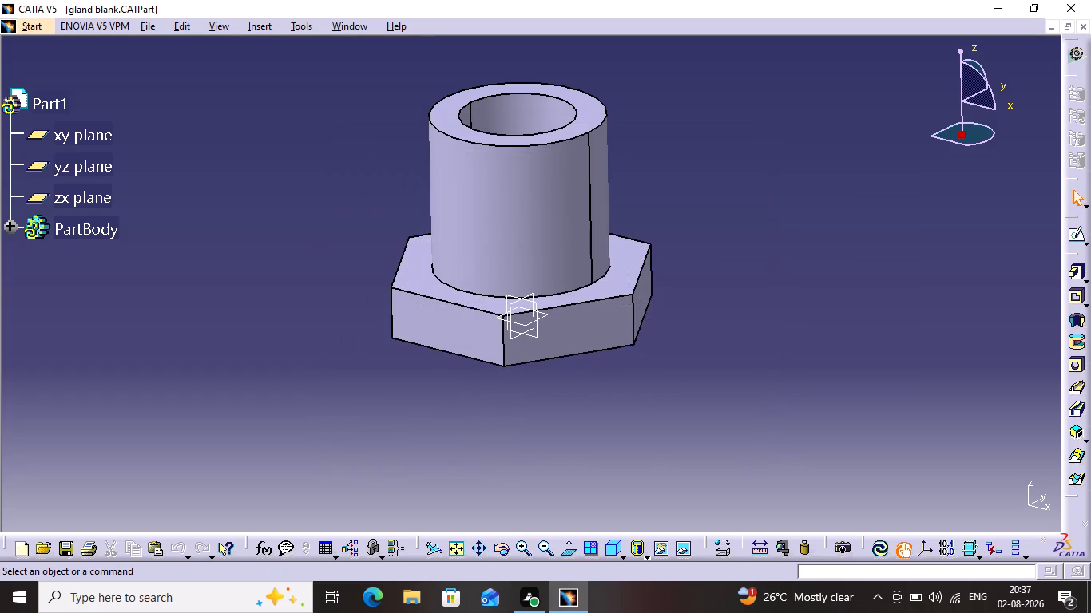
key("ctrl+s")
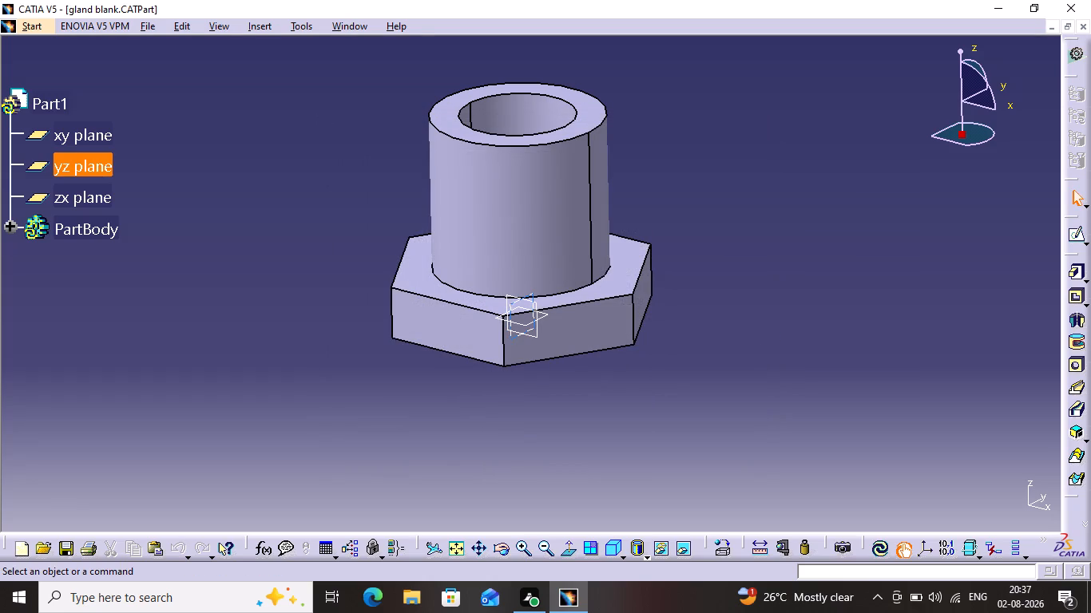
Switch to the Drafting workbench to start a drawing of the gland blank part.
left_click(42, 27)
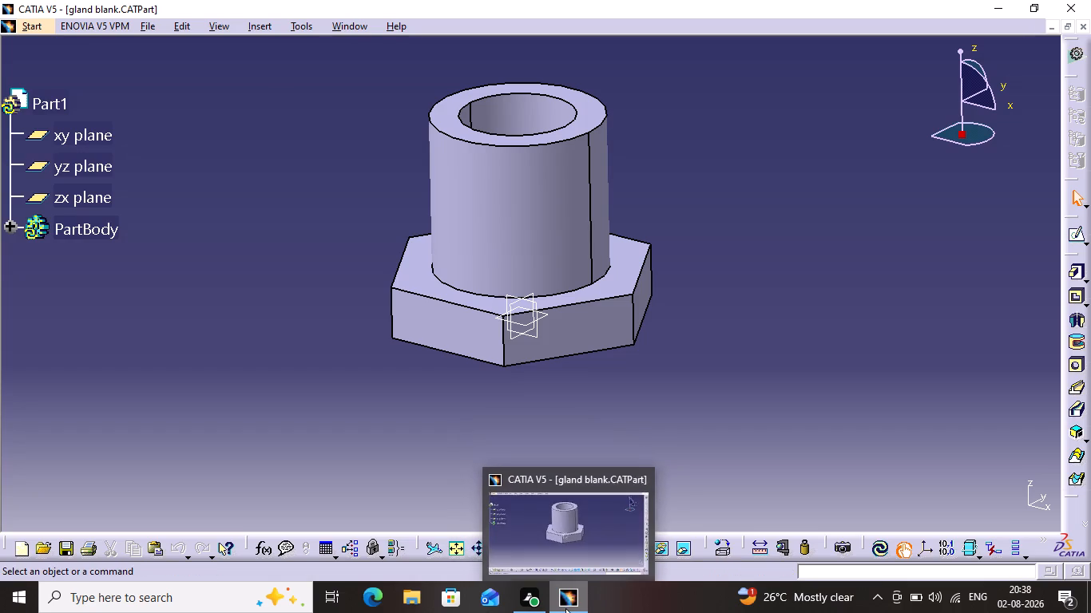
left_click(601, 525)
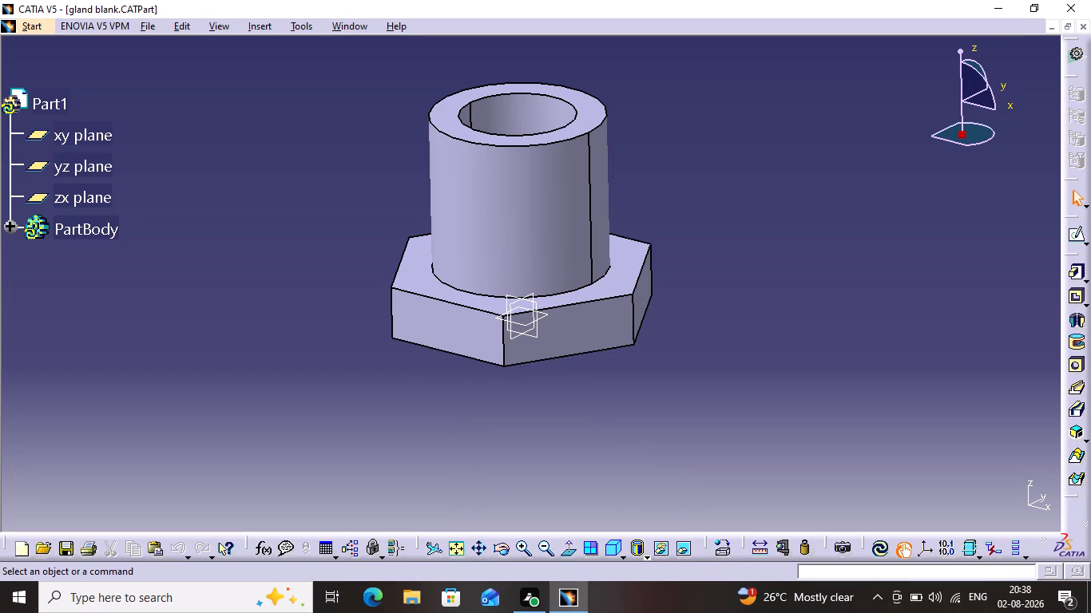
scroll(74, 142, "down", 1)
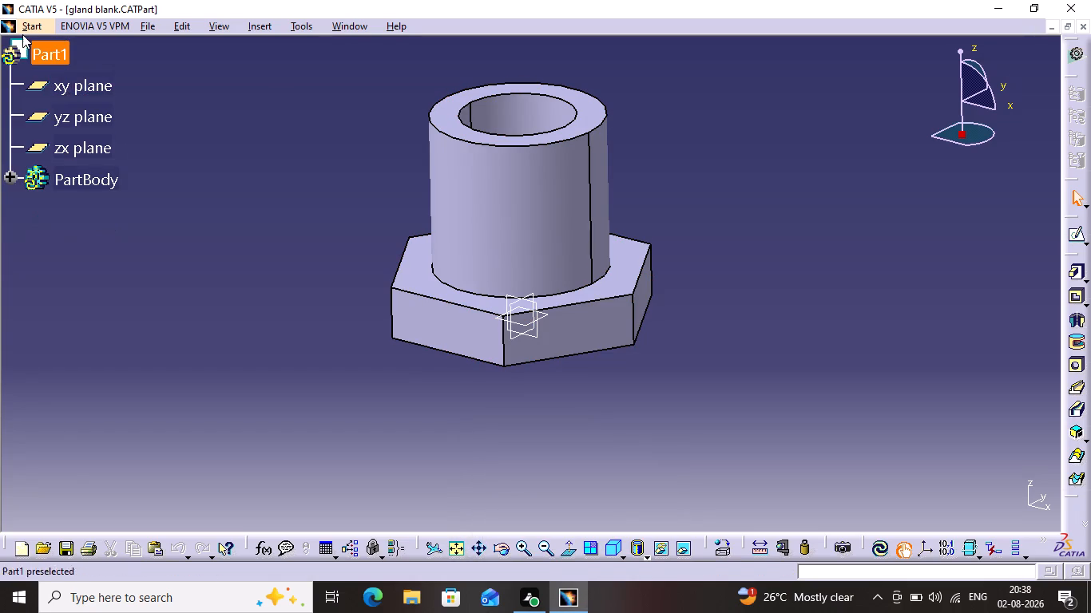
left_click(22, 34)
left_click(27, 28)
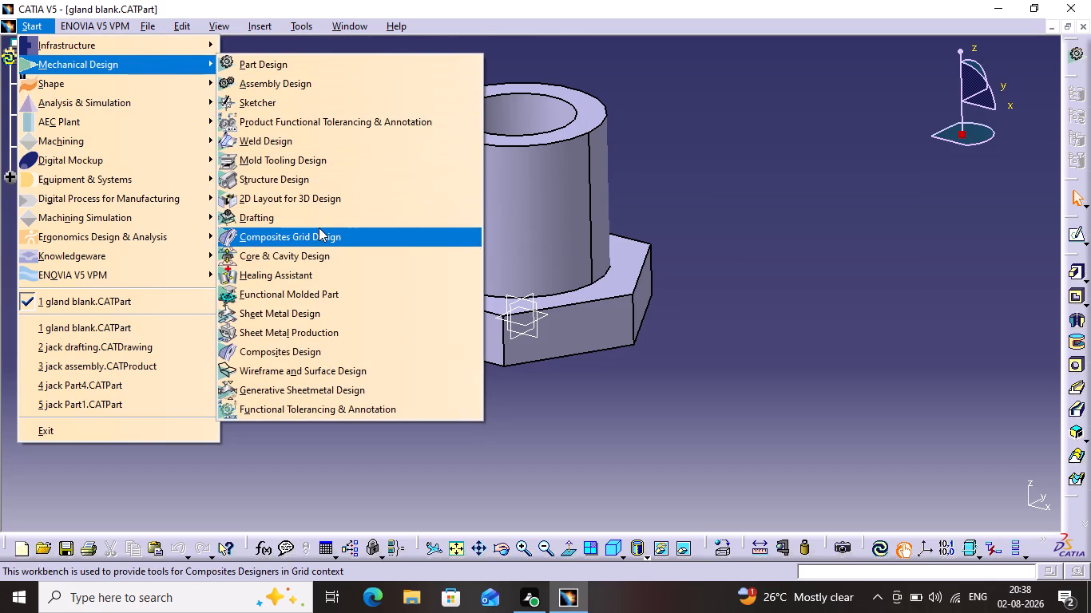
left_click(322, 223)
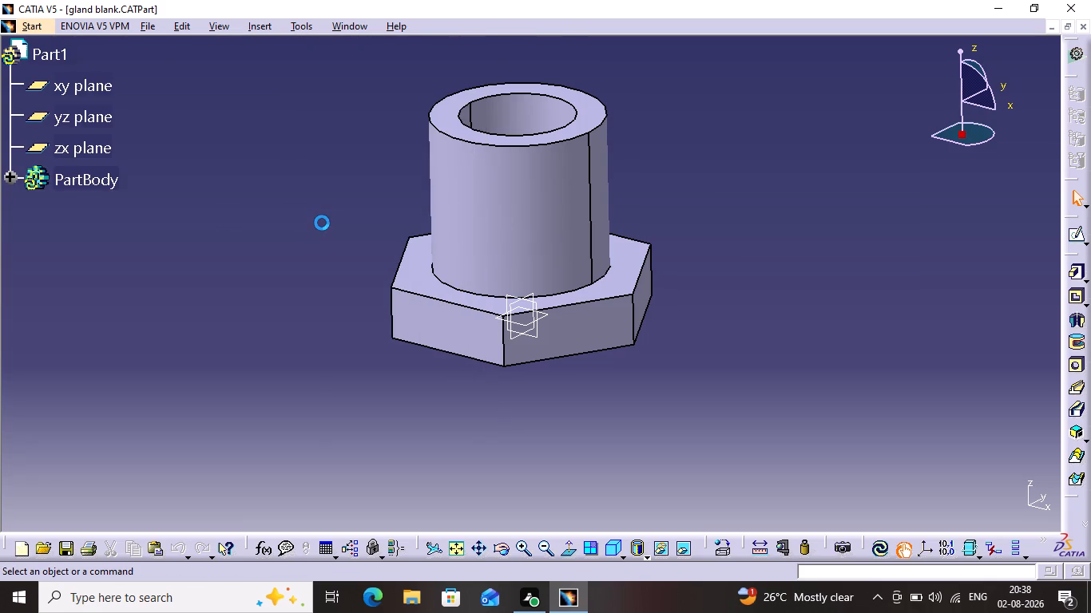
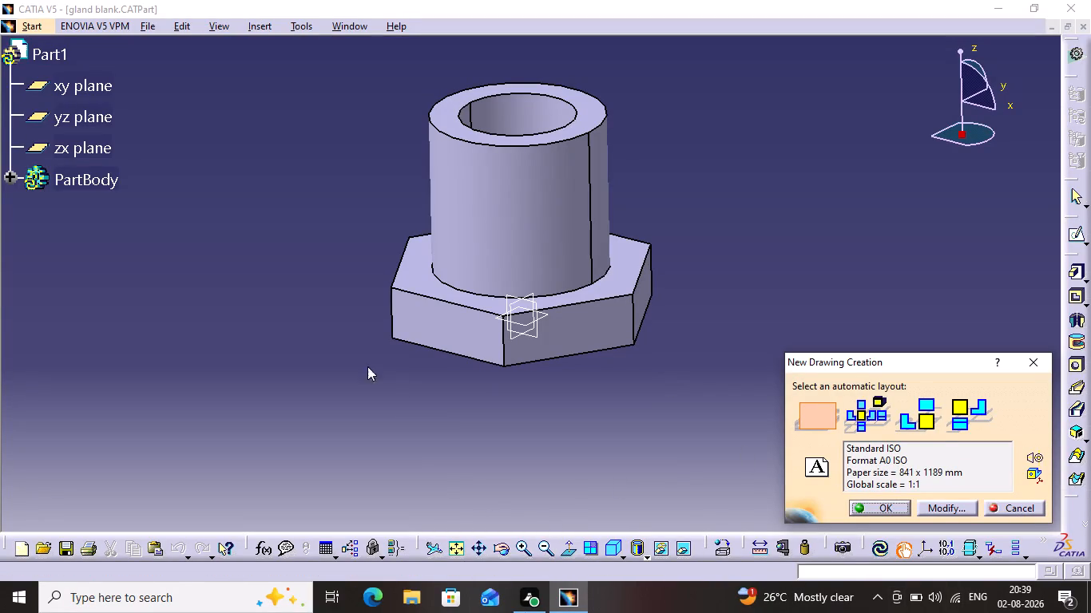
Create the new drawing with the empty sheet layout, ISO standard, A0 ISO format and 1:1 global scale.
left_click_drag(0, 0, 1090, 612)
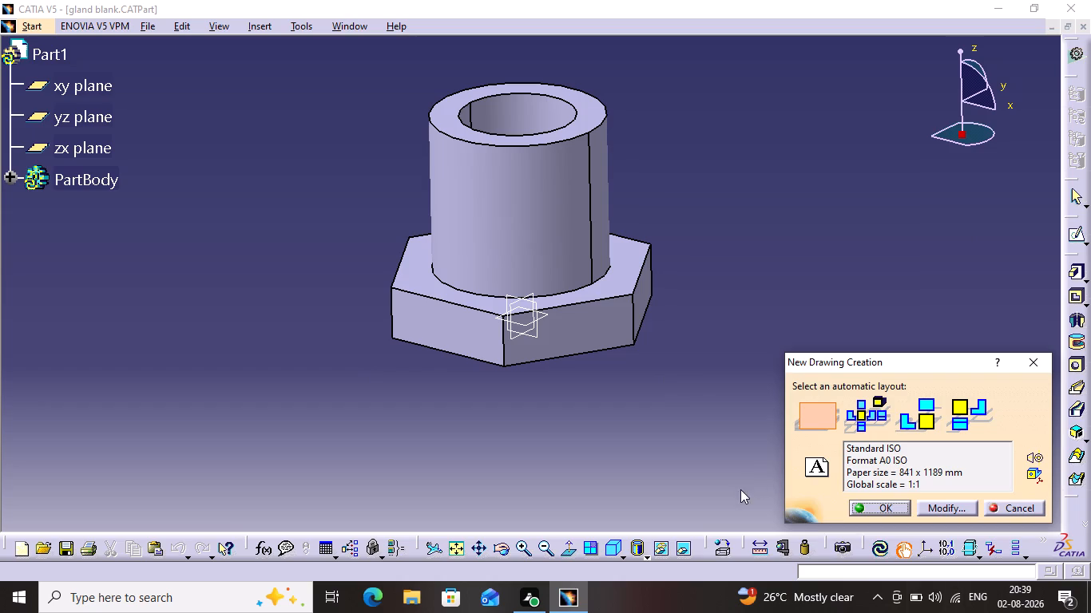
left_click(869, 509)
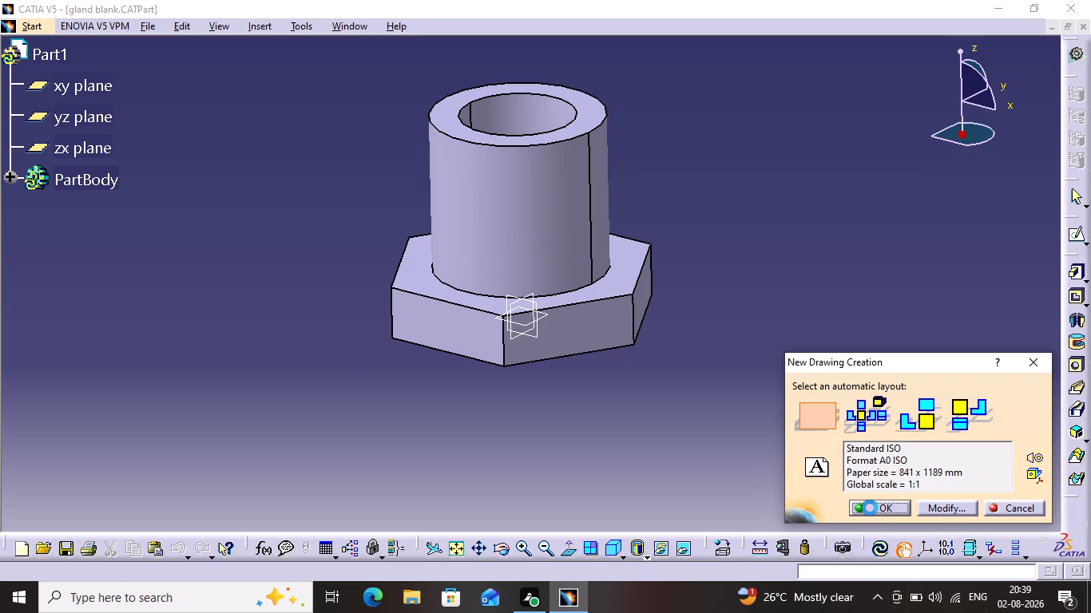
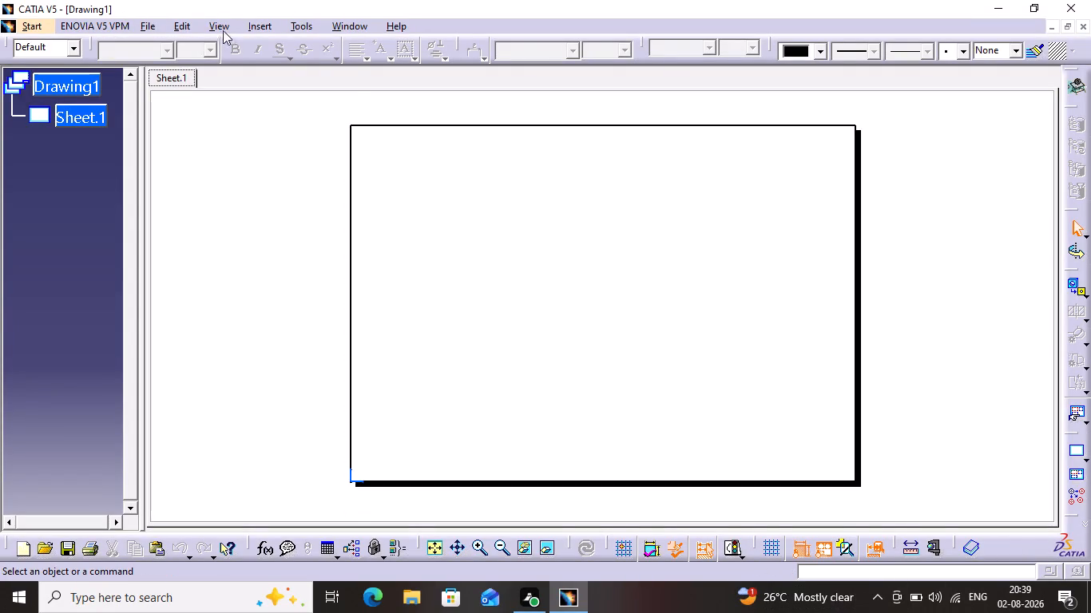
Create a frame and title block on the sheet background using the Drawing Titleblock Sample Enovia 1 style.
left_click(194, 28)
left_click(299, 445)
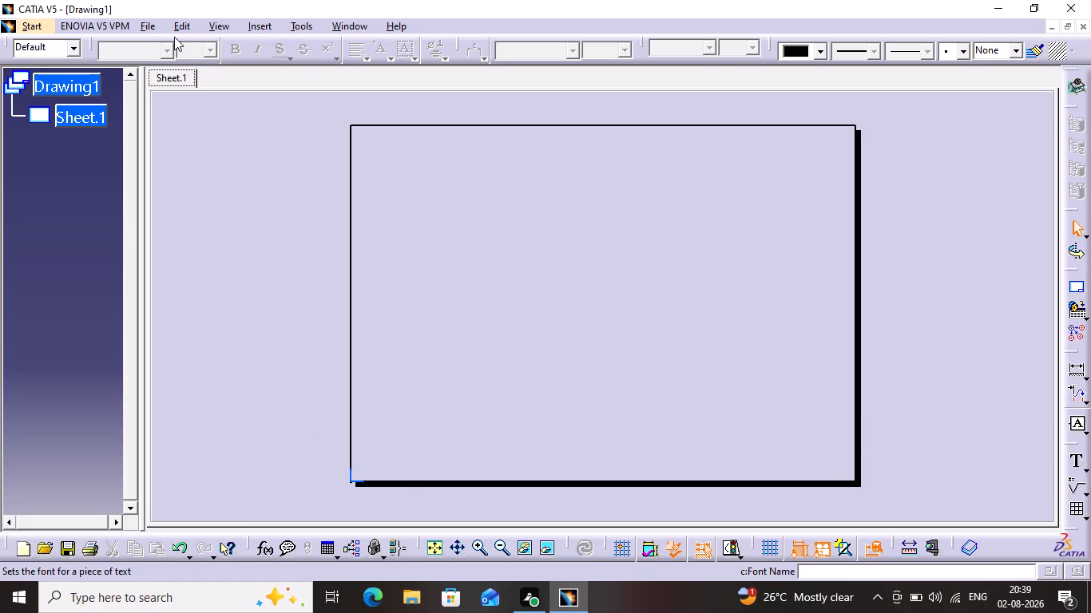
left_click(264, 21)
left_click(321, 76)
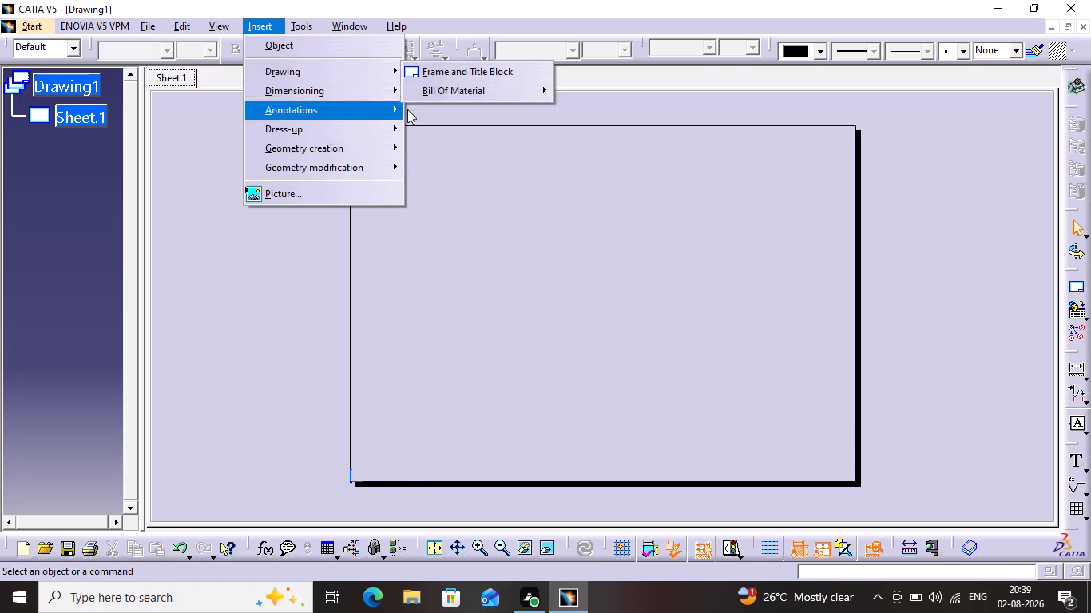
left_click(442, 72)
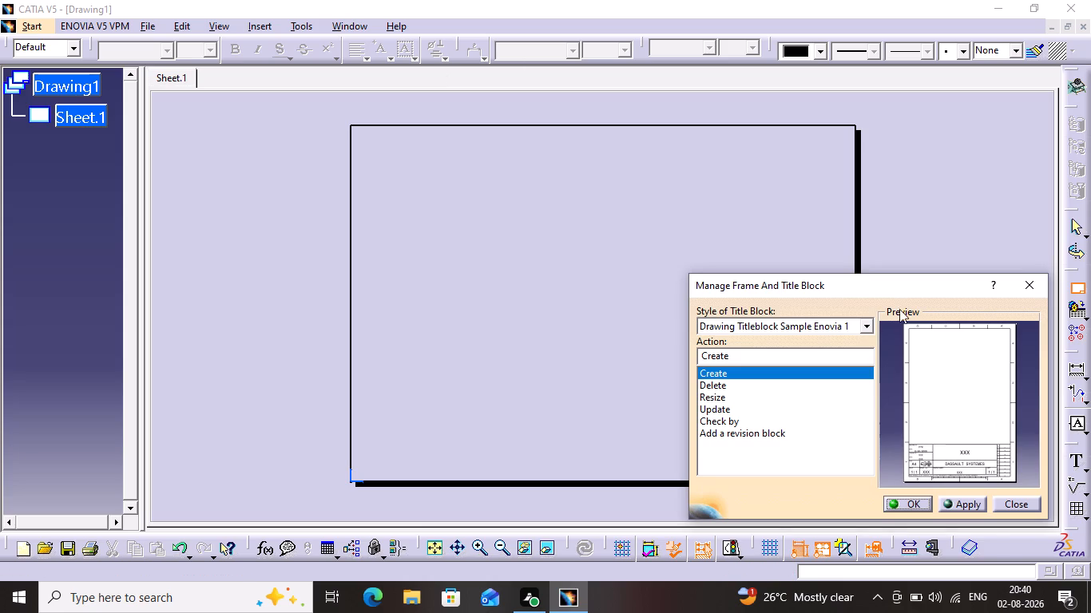
left_click(974, 511)
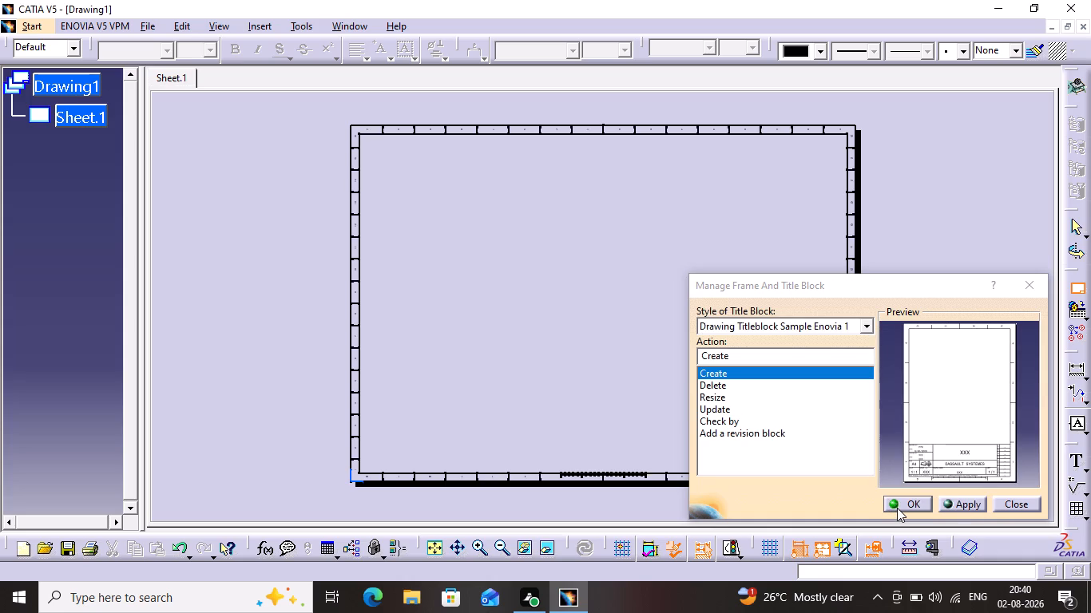
left_click(897, 508)
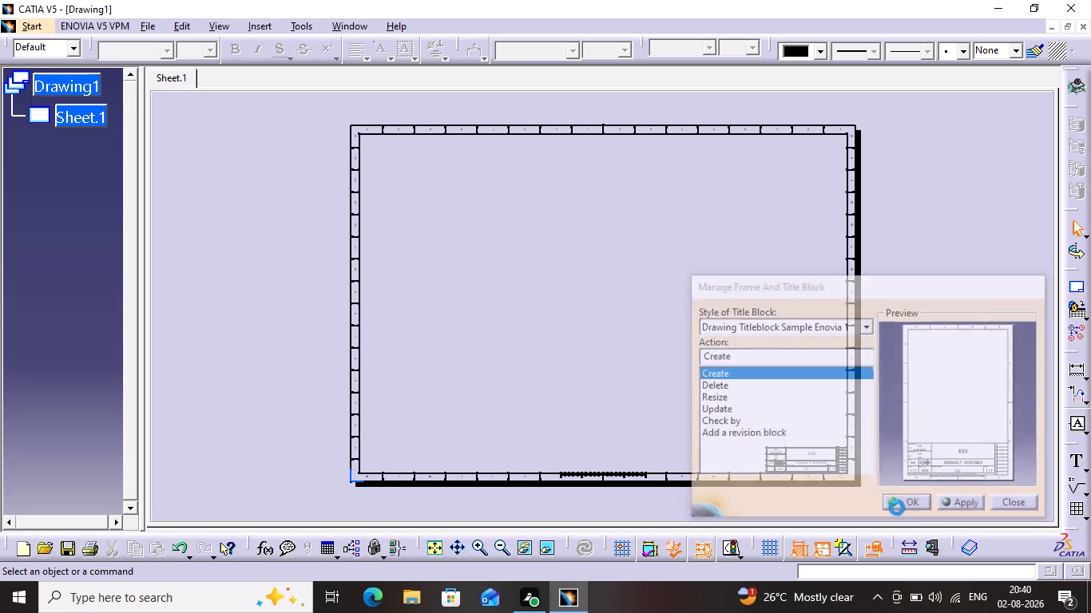
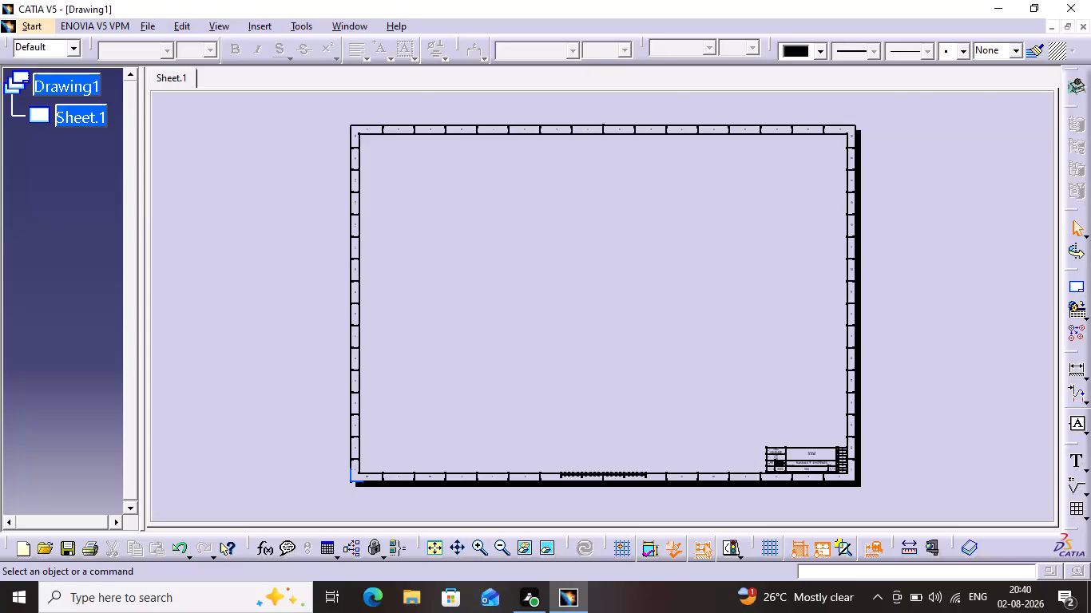
Replace the XXX placeholder in the title block's large title cell with the text "gland blank".
middle_click_drag(704, 228, 683, 174, "ctrl")
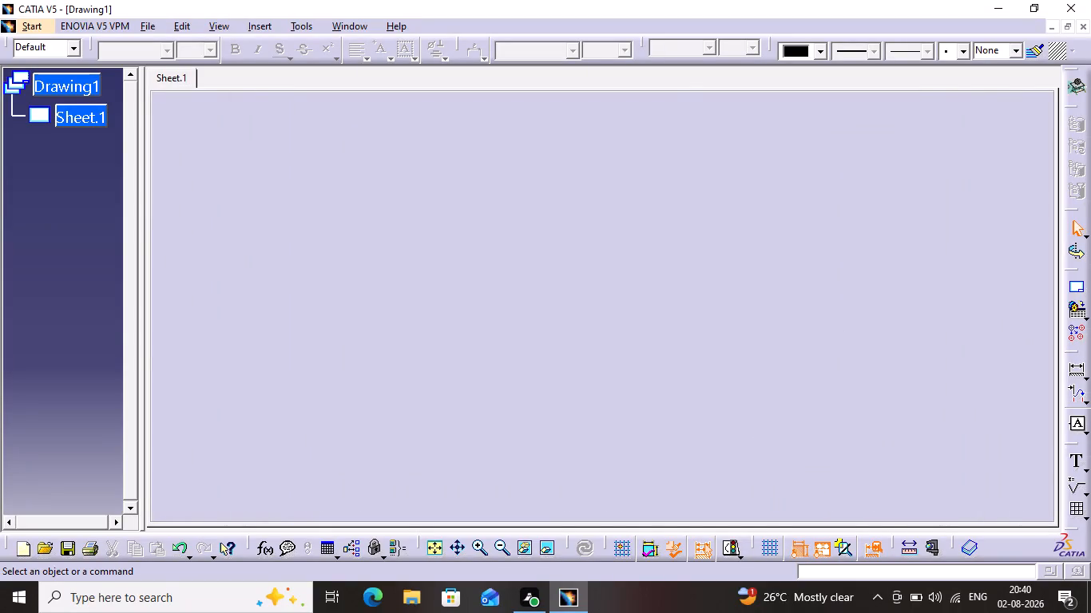
middle_click_drag(683, 174, 668, 151, "ctrl")
middle_click_drag(684, 196, 479, 82)
middle_click_drag(780, 315, 578, 173)
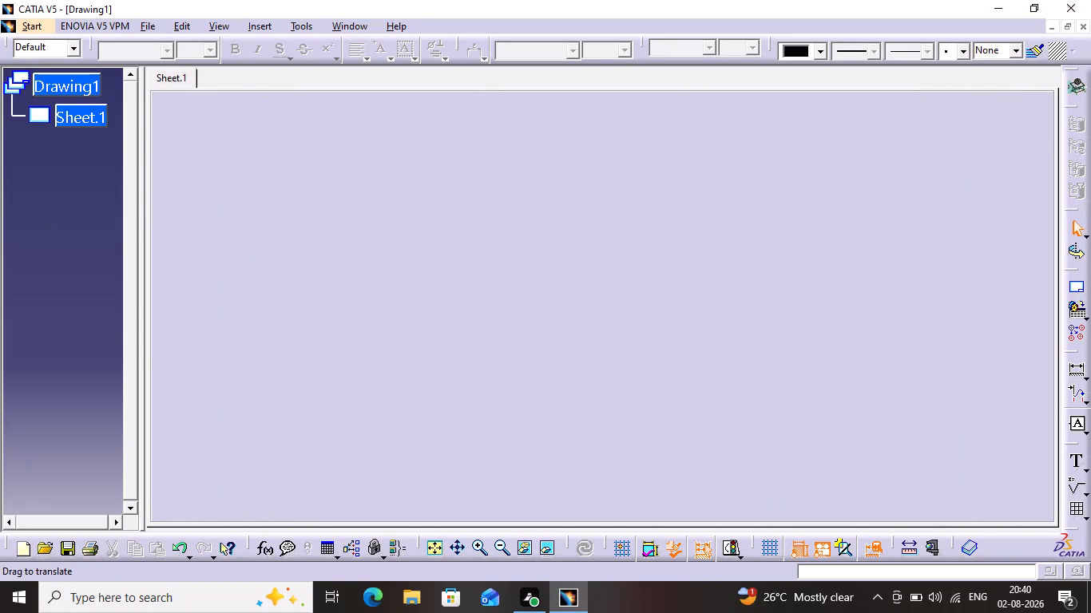
middle_click_drag(578, 173, 558, 165)
middle_click_drag(746, 316, 511, 153)
middle_click_drag(695, 272, 551, 168, "ctrl")
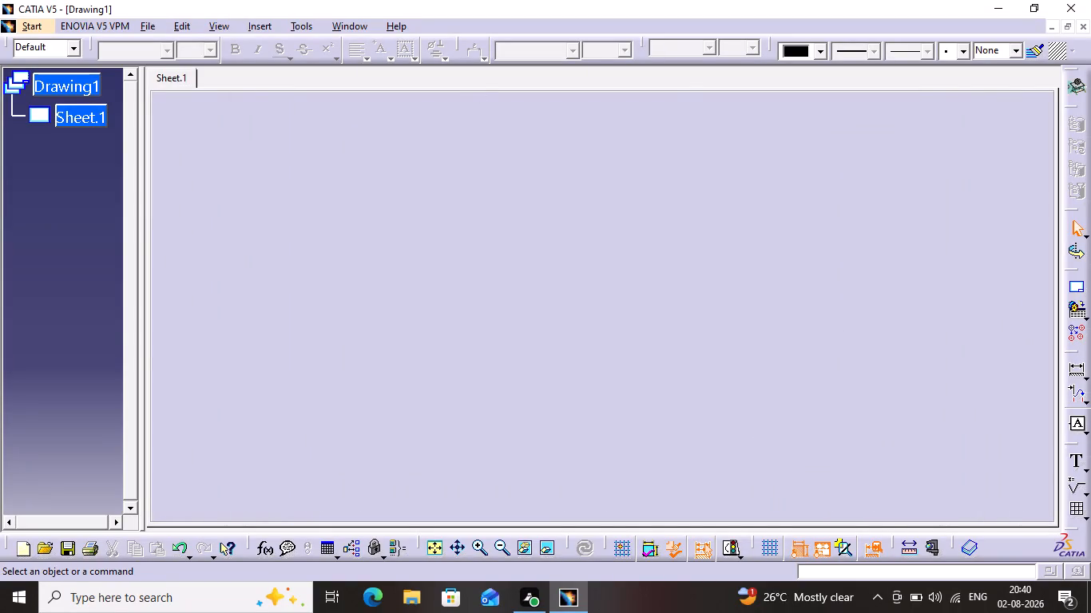
middle_click_drag(551, 168, 540, 161, "ctrl")
middle_click_drag(692, 284, 61, 65)
middle_click_drag(750, 289, 355, 55)
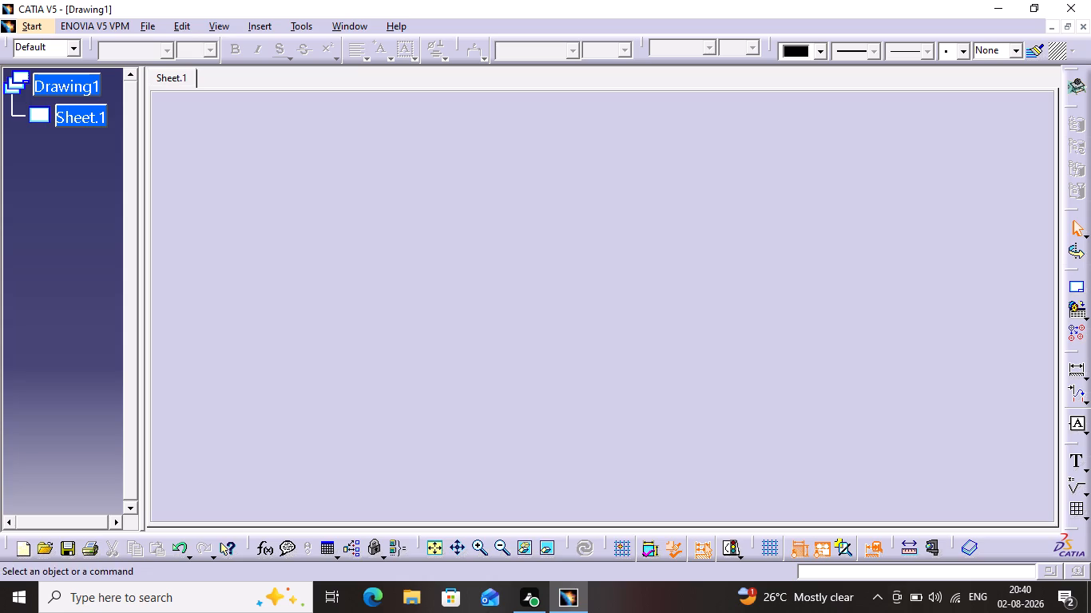
middle_click_drag(770, 339, 407, 140)
middle_click_drag(711, 303, 352, 113)
middle_click_drag(1045, 414, 708, 223)
middle_click_drag(708, 223, 560, 28)
middle_click_drag(797, 456, 640, 148)
middle_click_drag(730, 278, 572, 71)
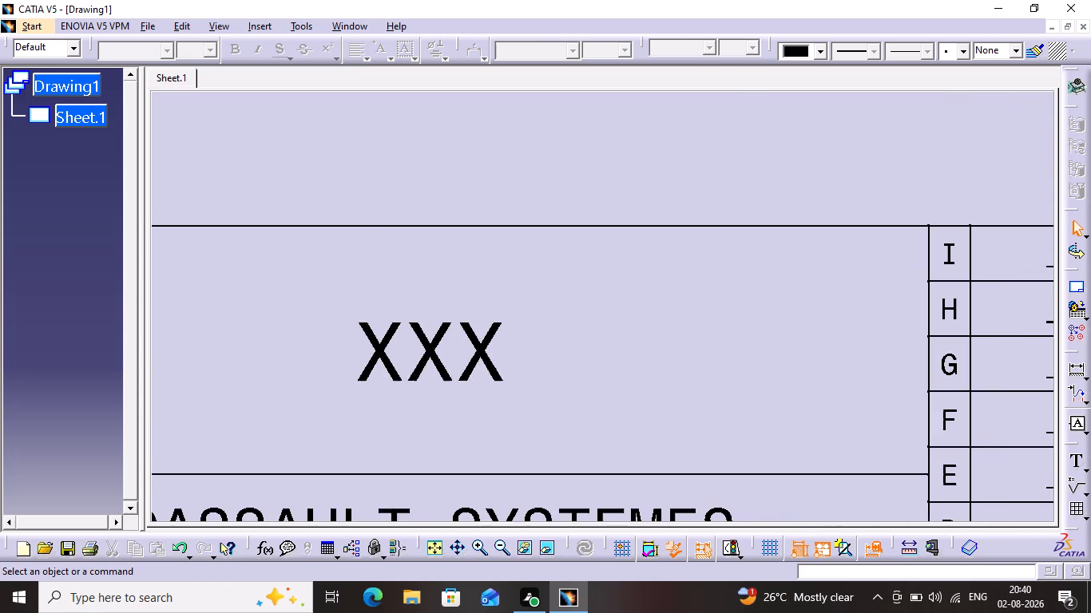
middle_click_drag(572, 71, 894, 65)
double_click(788, 370)
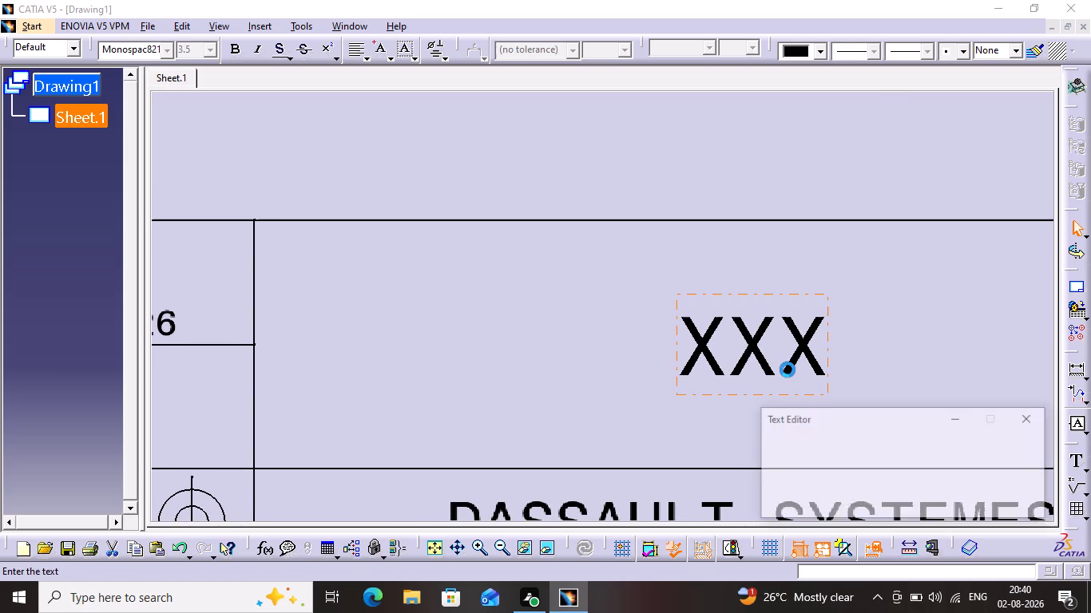
key("BackSpace")
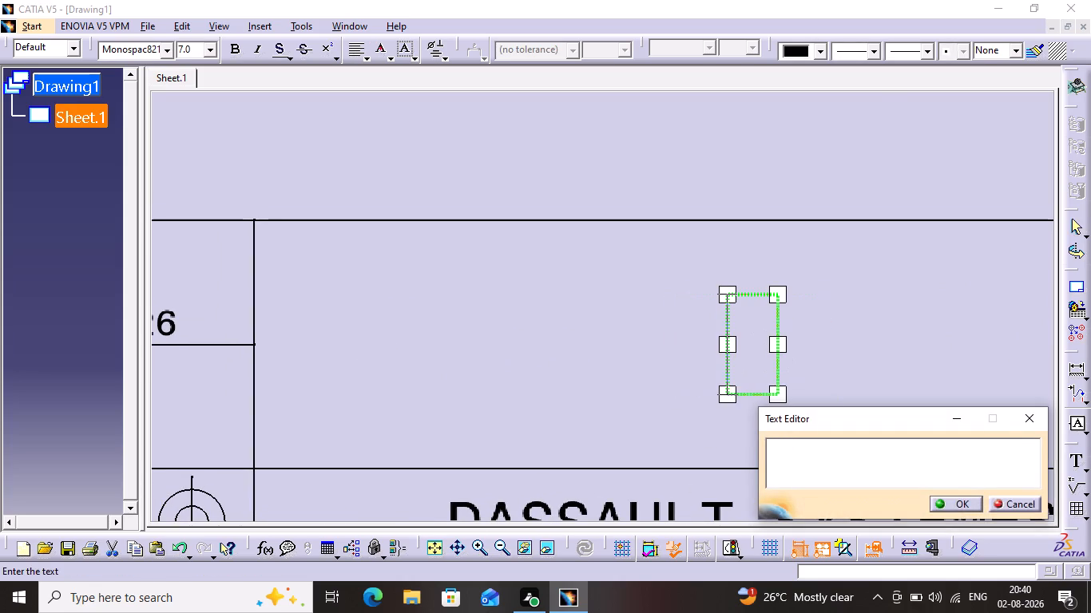
key("ctrl+v")
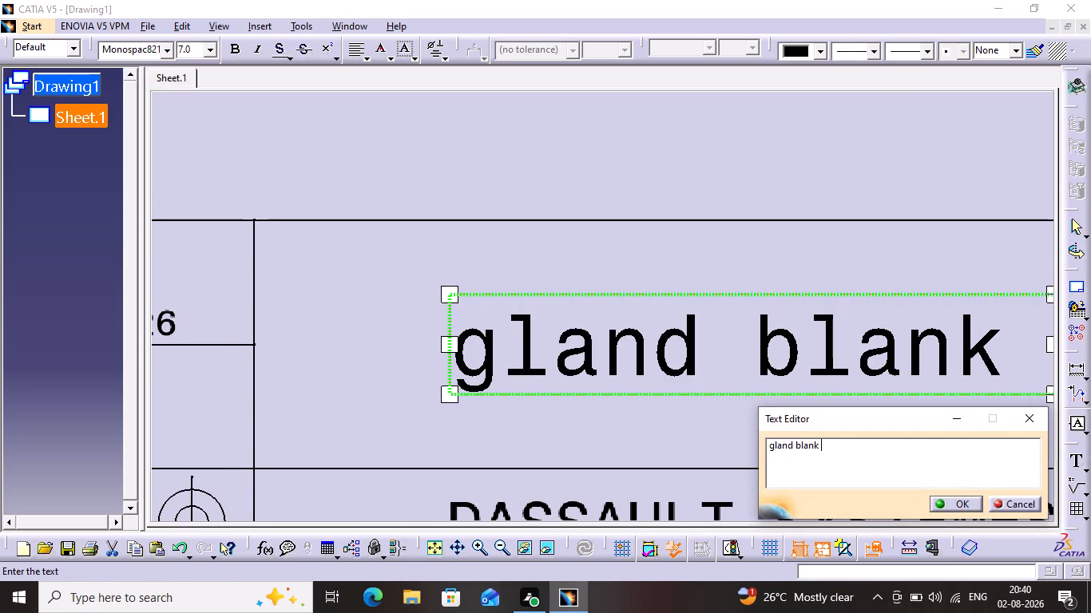
Replace DELL in the title block's DESIGNED BY field with the designer's name.
middle_click_drag(228, 267, 534, 295)
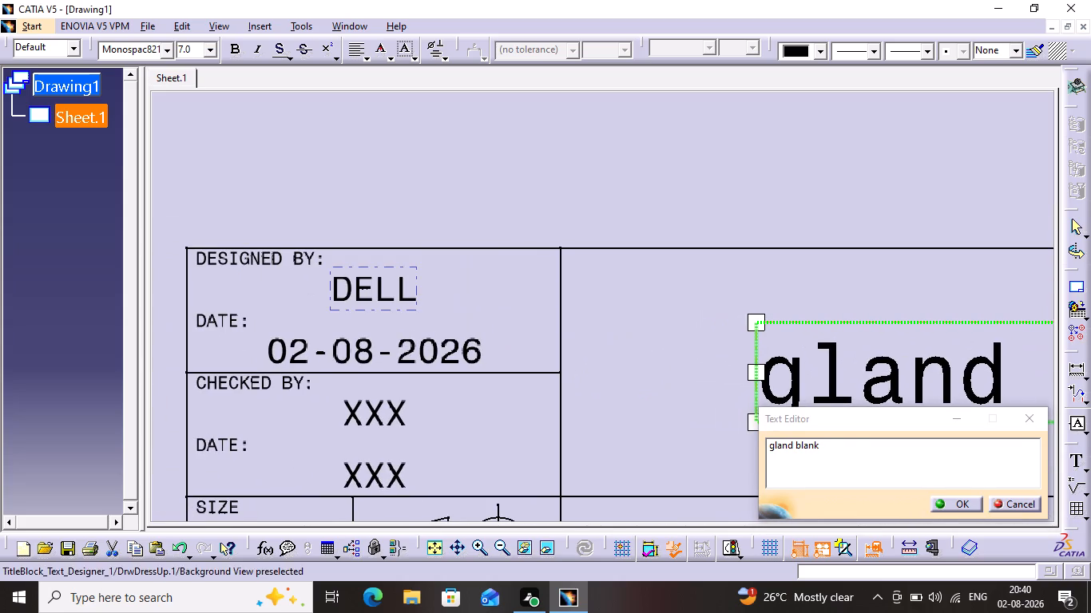
left_click(419, 285)
double_click(419, 285)
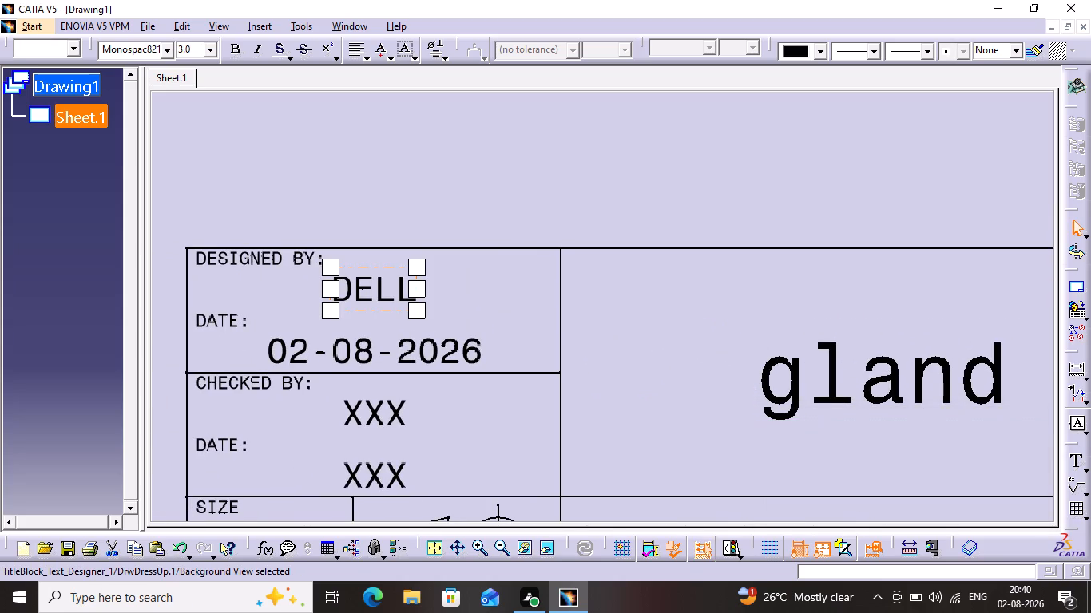
double_click(401, 294)
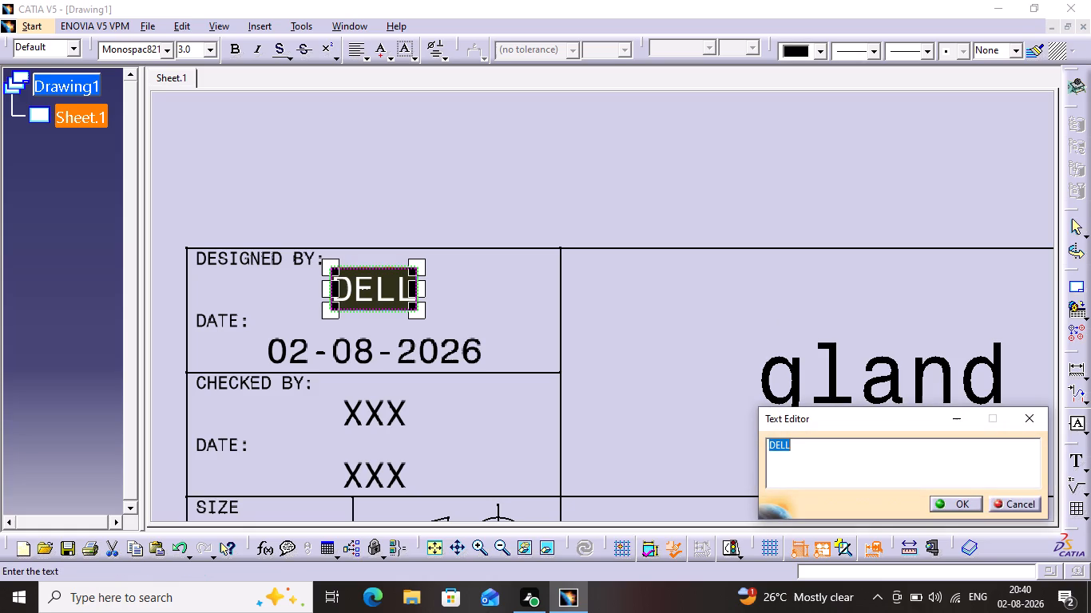
type("Suresh")
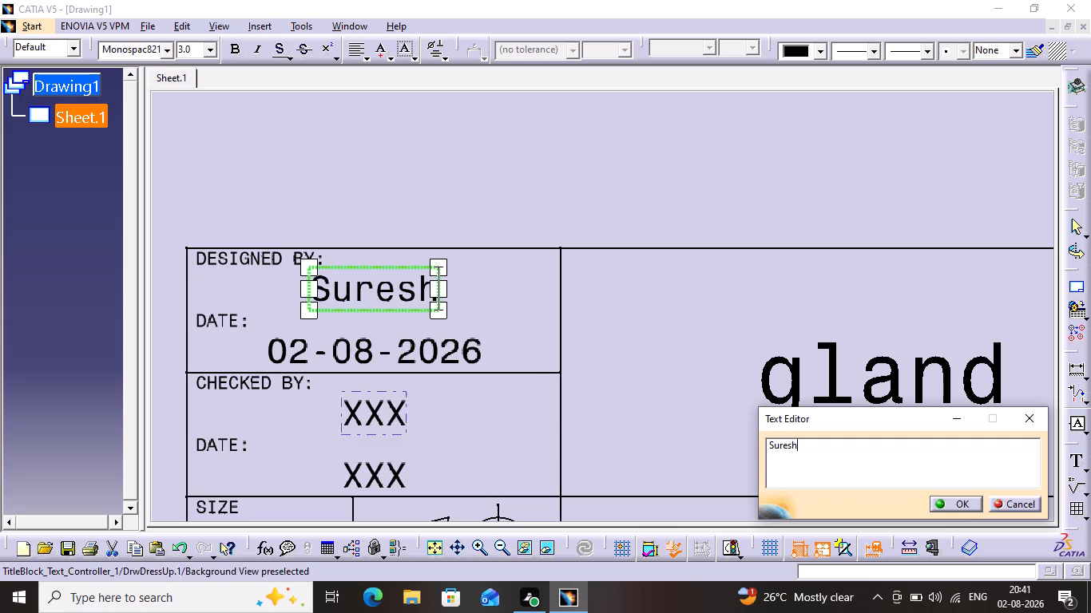
Replace the XXX placeholder in the title block's DRAWING NUMBER field with 1.
middle_click_drag(448, 416, 309, 167)
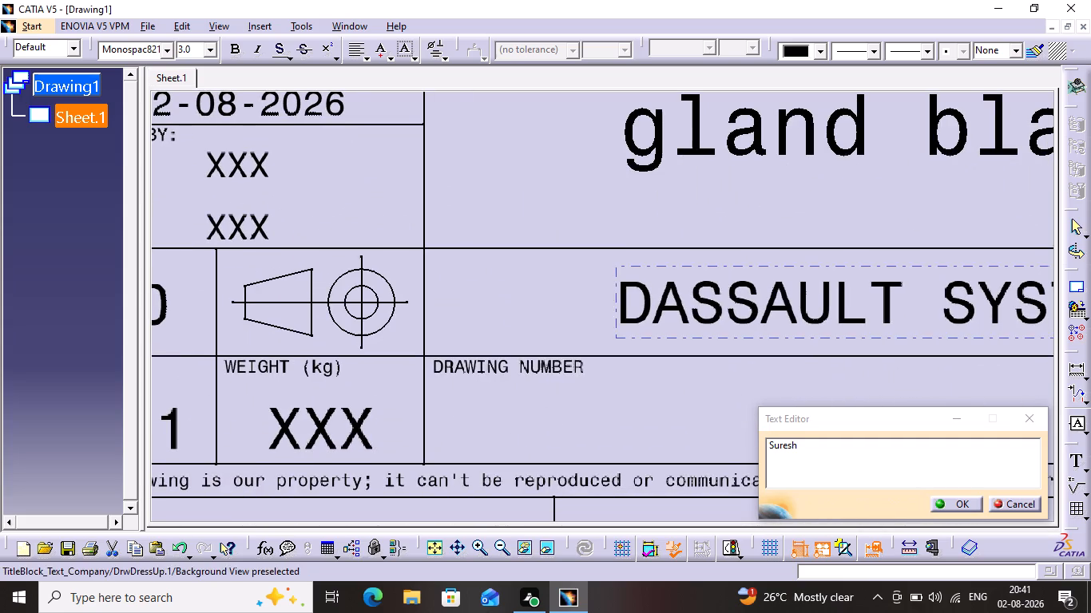
left_click(709, 392)
double_click(835, 440)
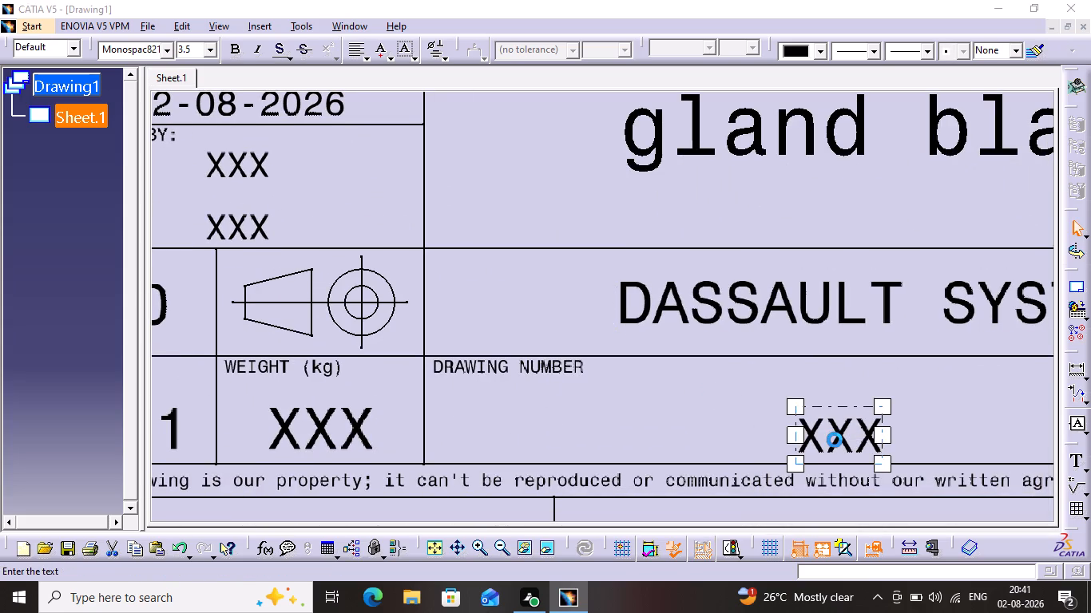
key("1")
left_click(957, 505)
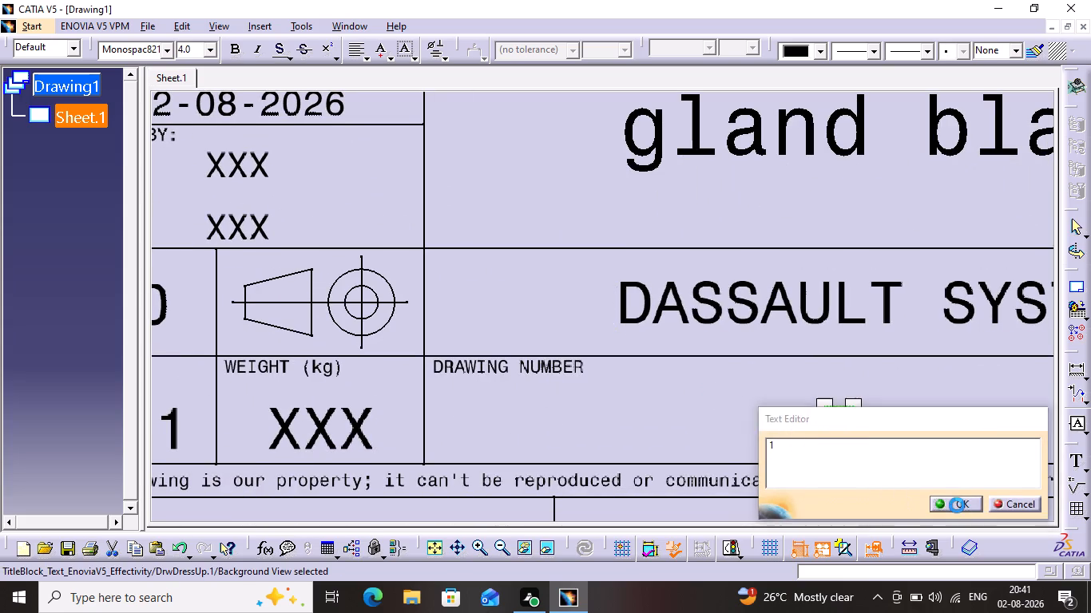
left_click(690, 419)
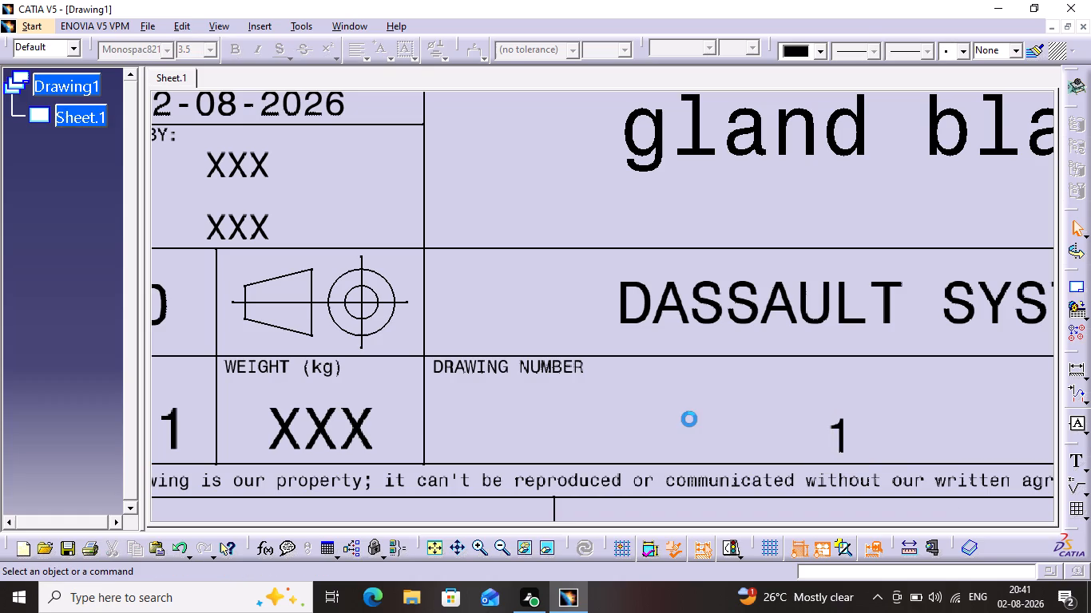
Return from the sheet background to the working views with the whole sheet shown.
left_click(438, 558)
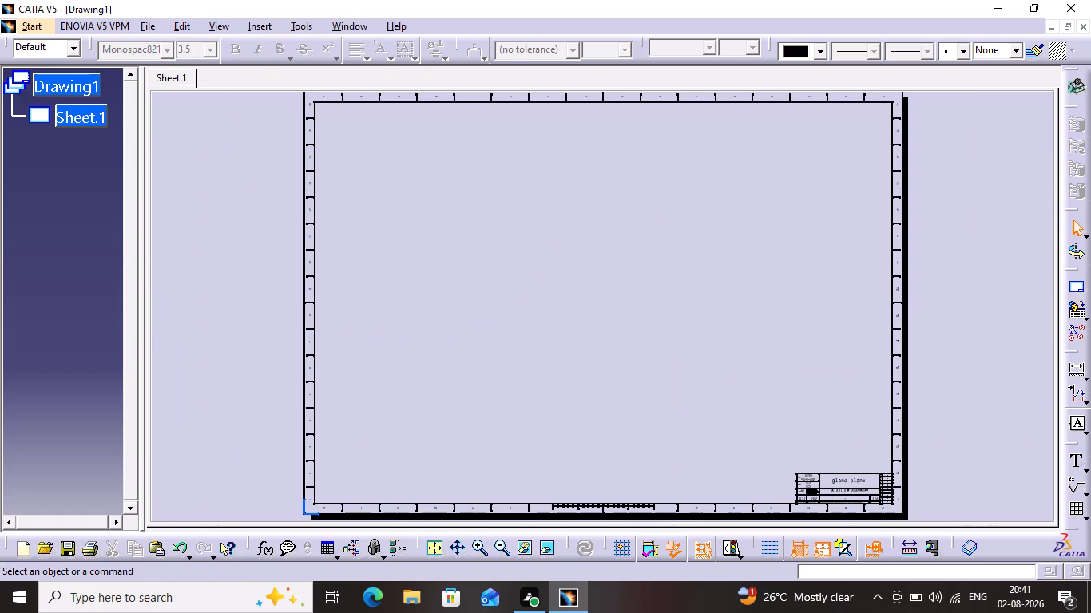
left_click(185, 21)
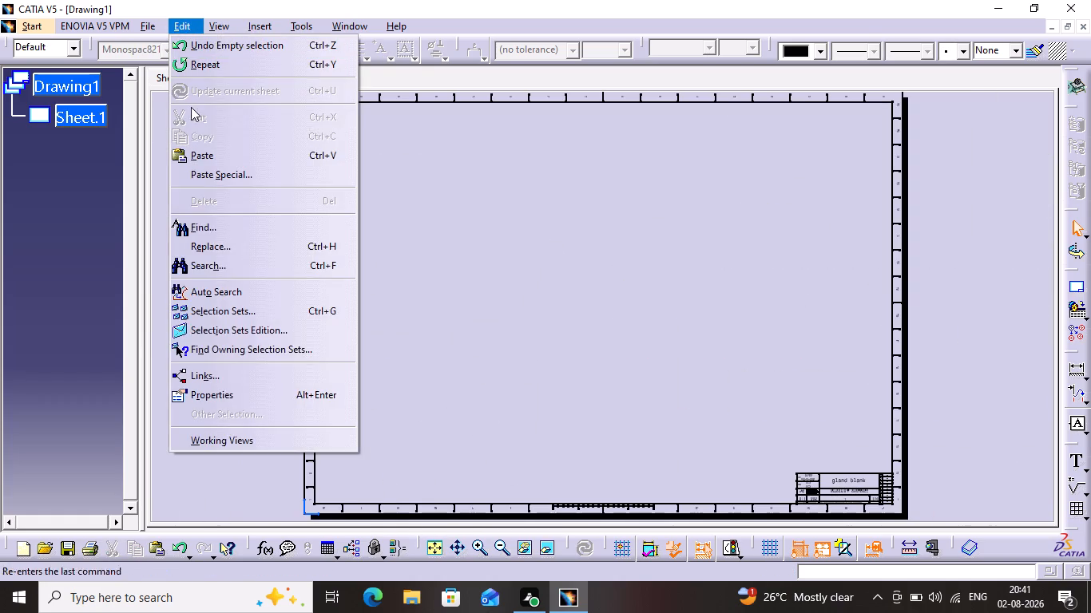
left_click(224, 440)
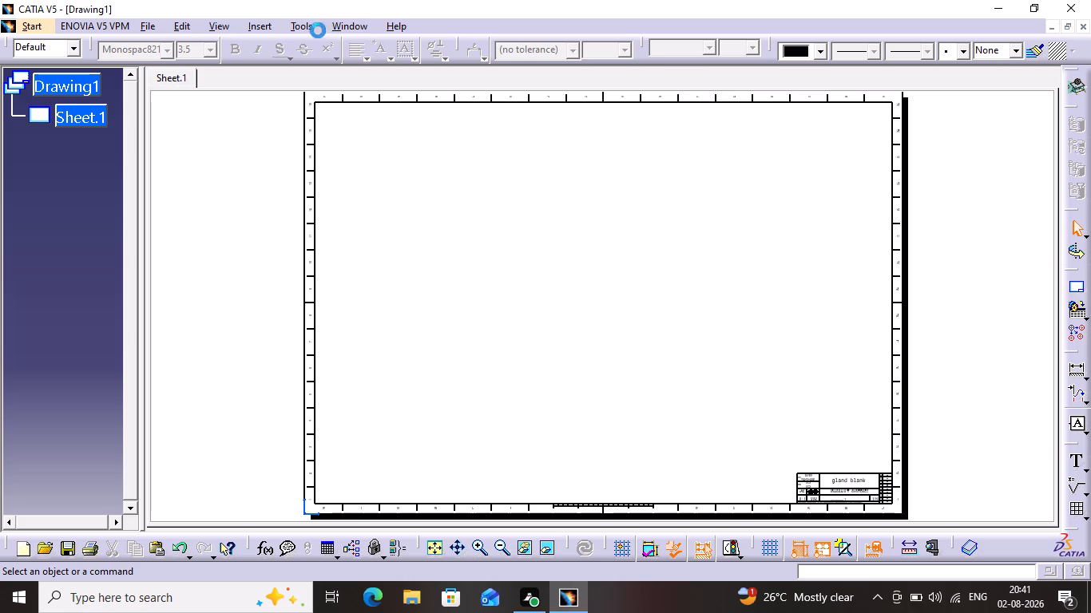
Create a front view of the gland blank part on the sheet, using a flat side face of the hexagonal head as reference plane.
left_click(263, 23)
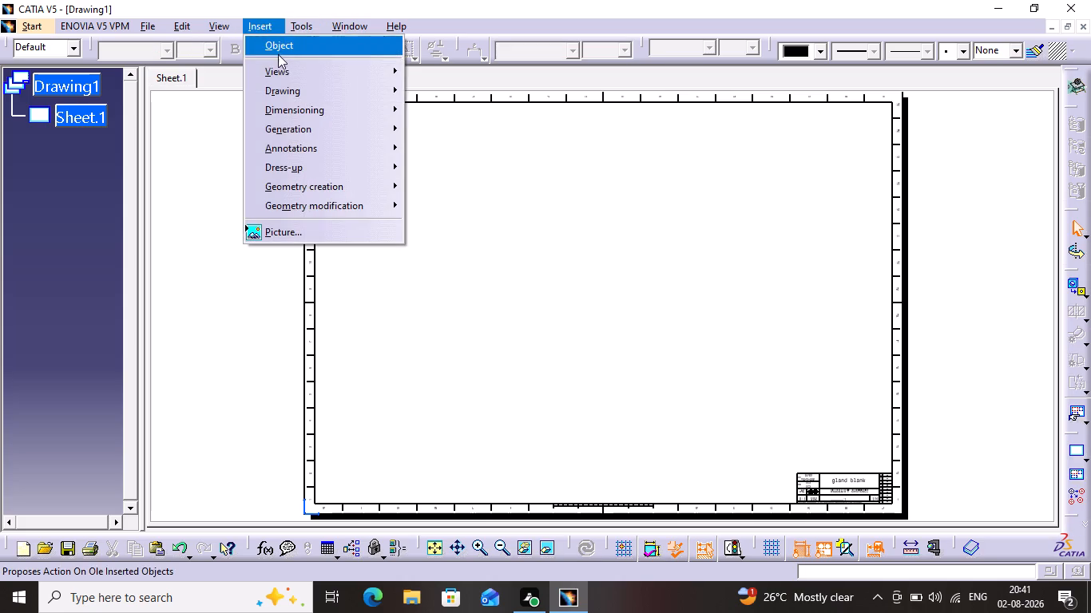
left_click(457, 75)
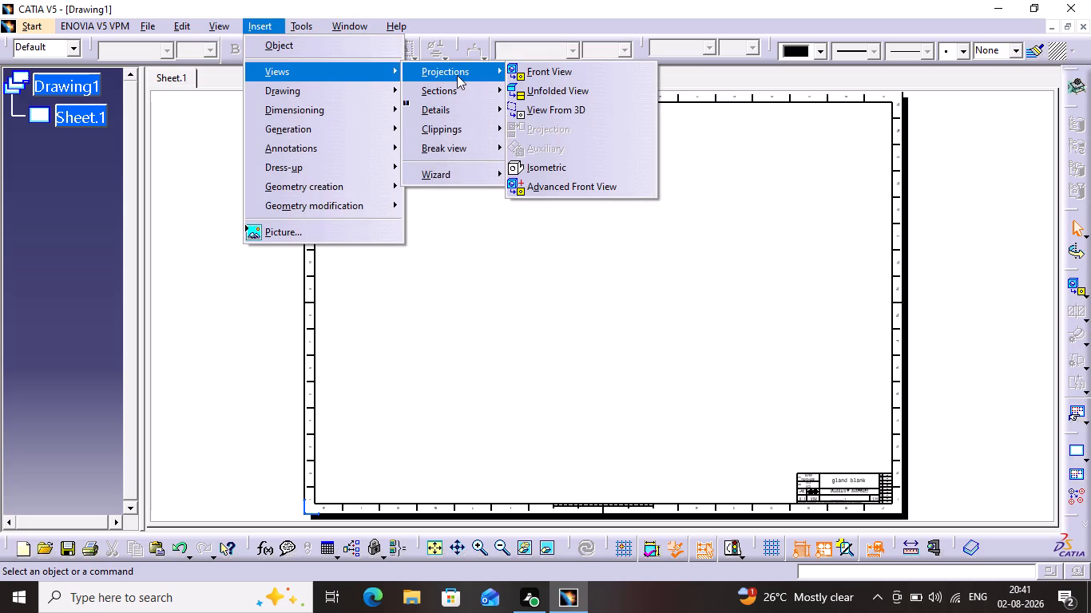
left_click(532, 63)
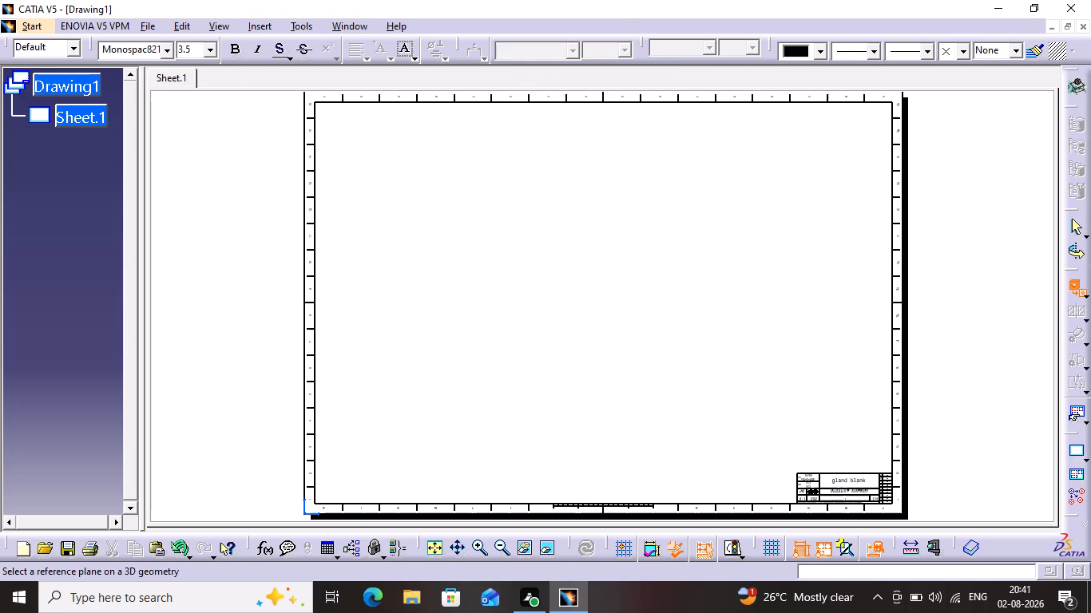
left_click(359, 33)
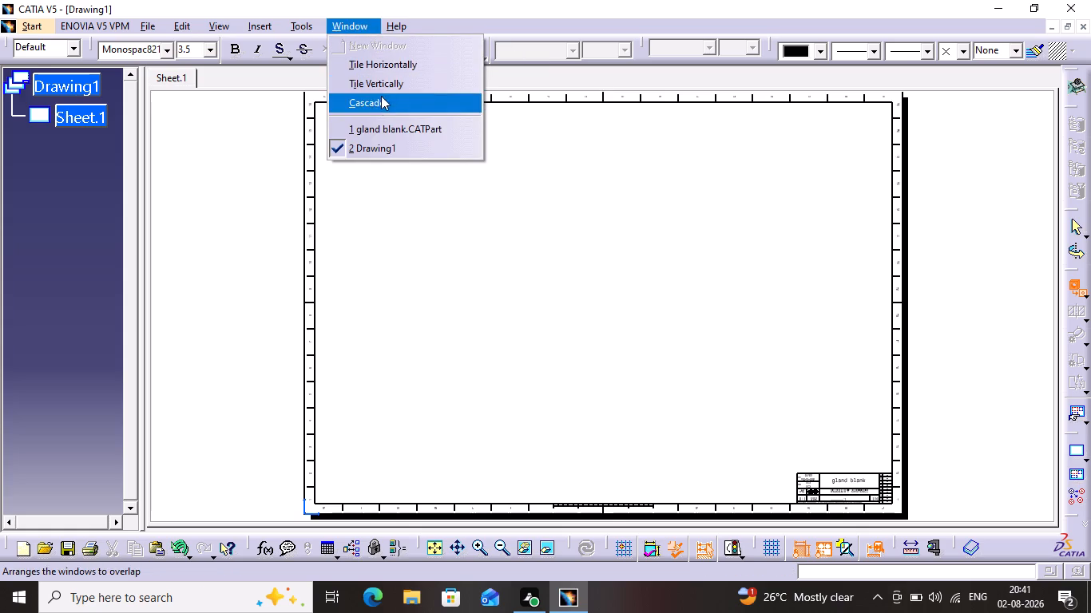
left_click(384, 136)
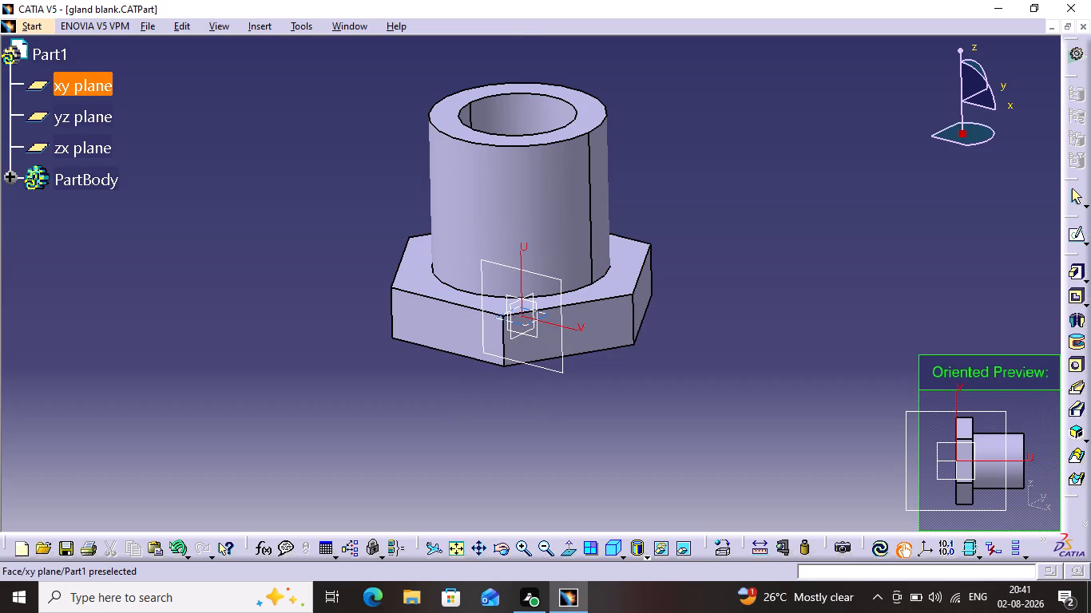
left_click(598, 315)
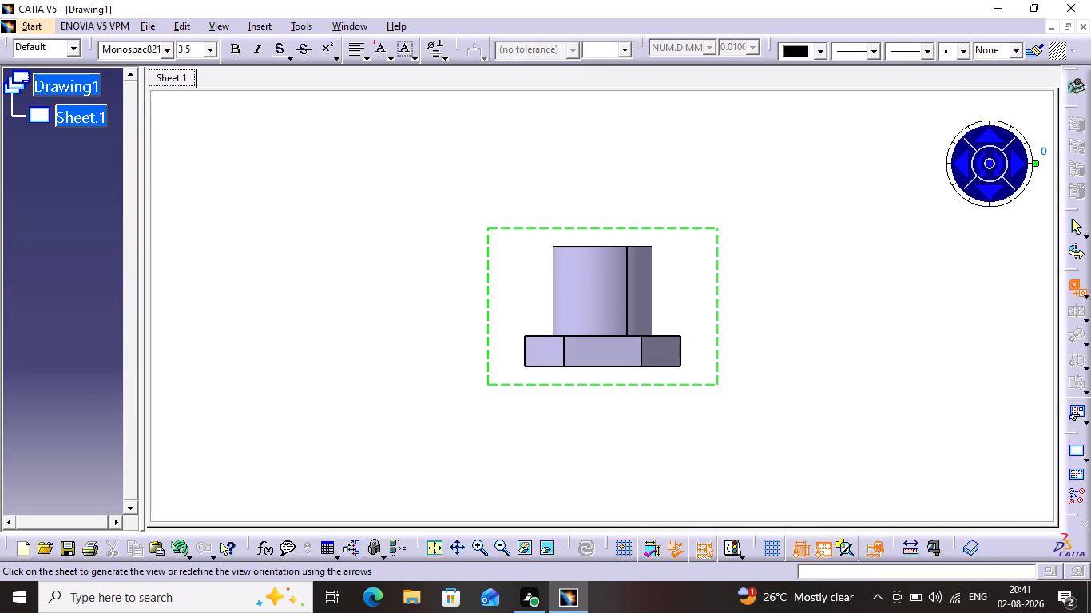
left_click(261, 26)
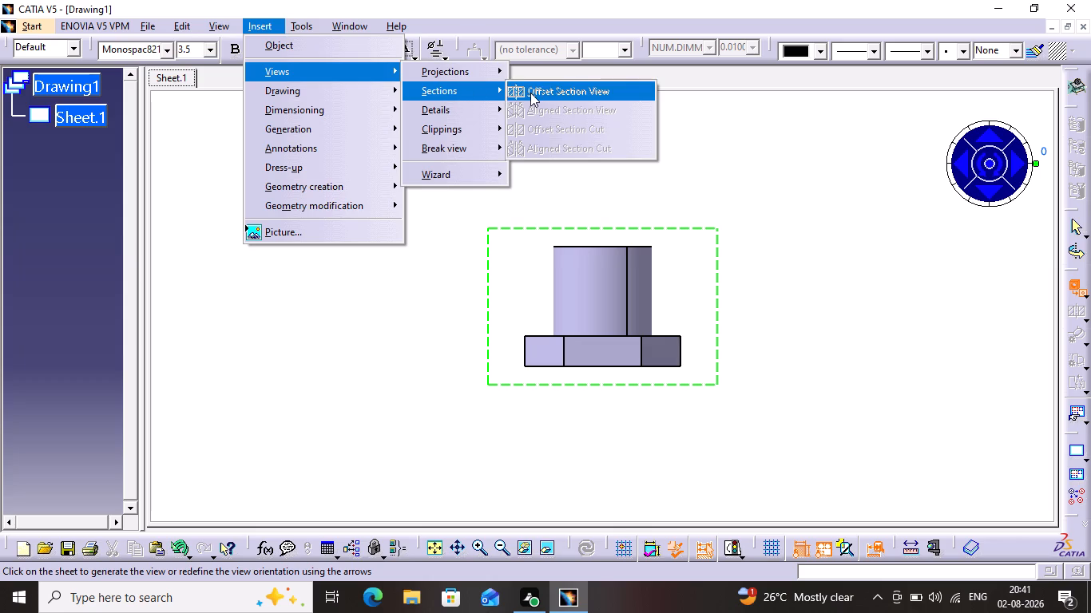
left_click(712, 188)
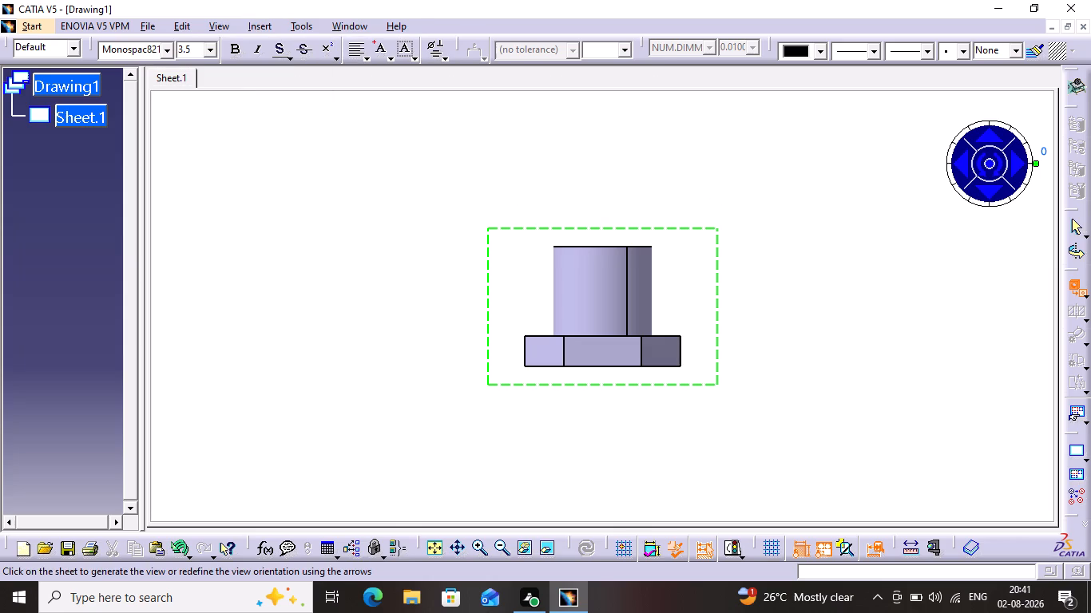
left_click(651, 178)
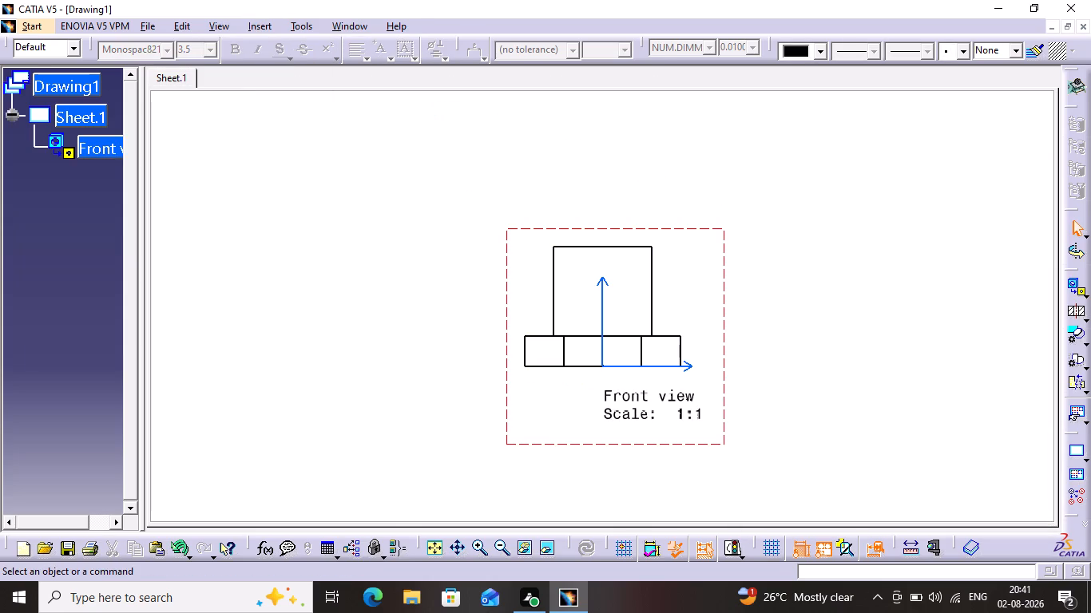
Begin an offset section view on the front view, starting the cutting line on its vertical axis above the sleeve.
left_click(353, 30)
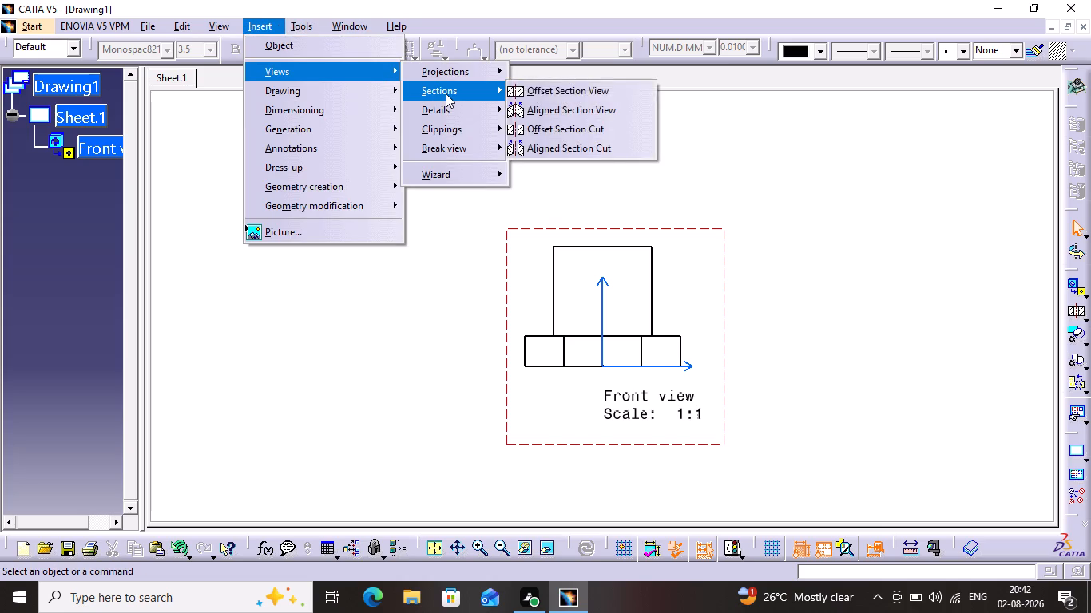
left_click(531, 89)
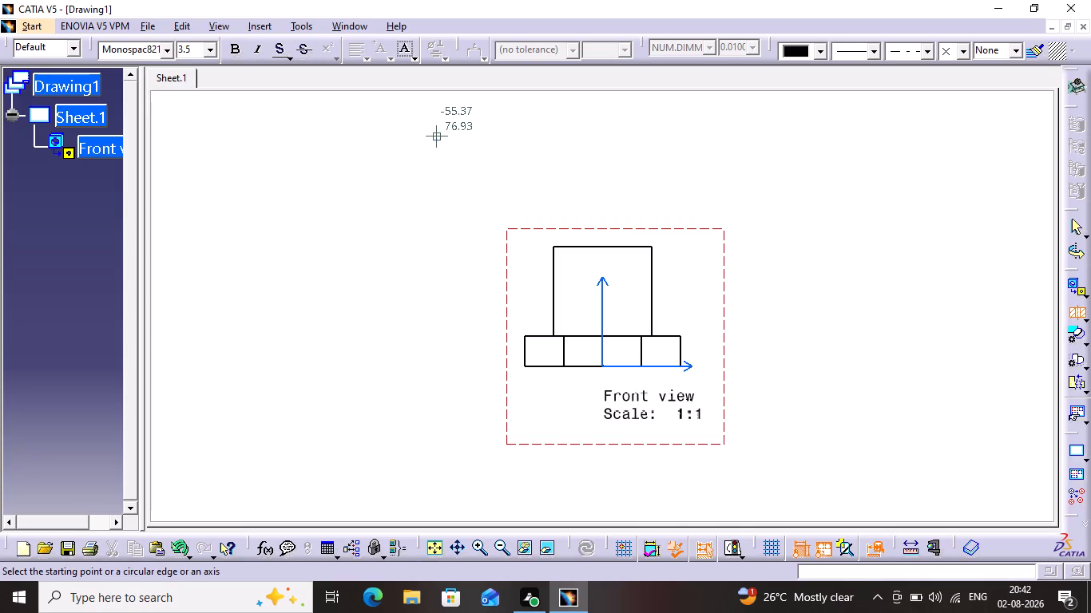
left_click(604, 227)
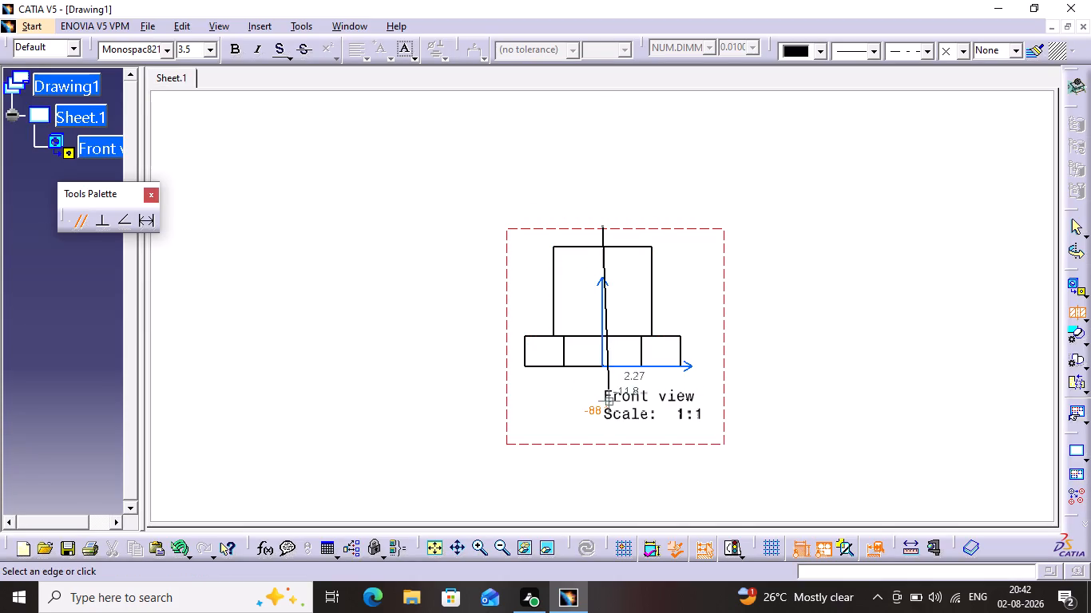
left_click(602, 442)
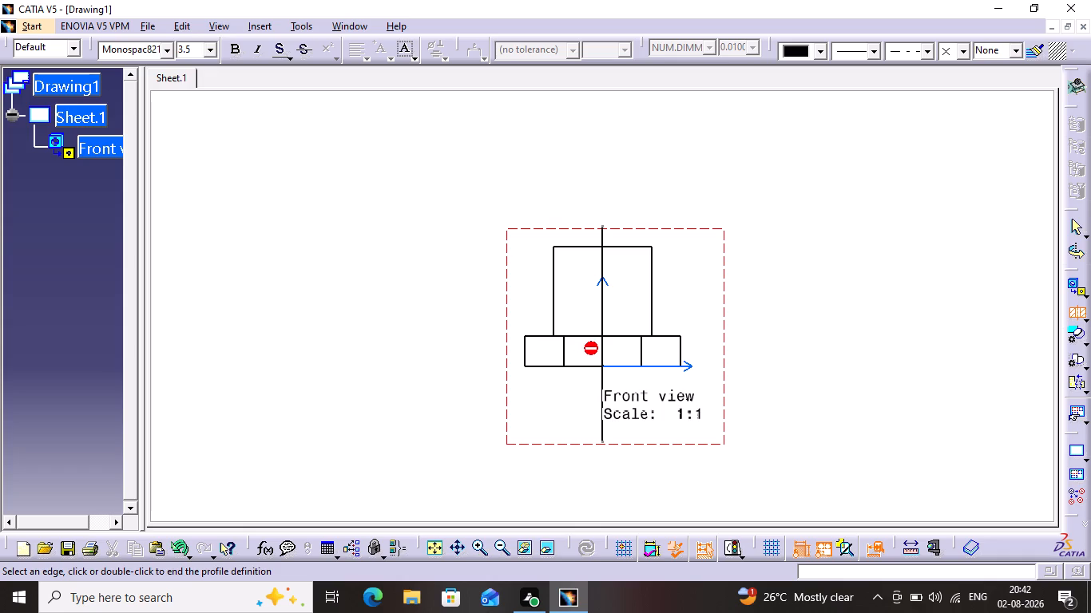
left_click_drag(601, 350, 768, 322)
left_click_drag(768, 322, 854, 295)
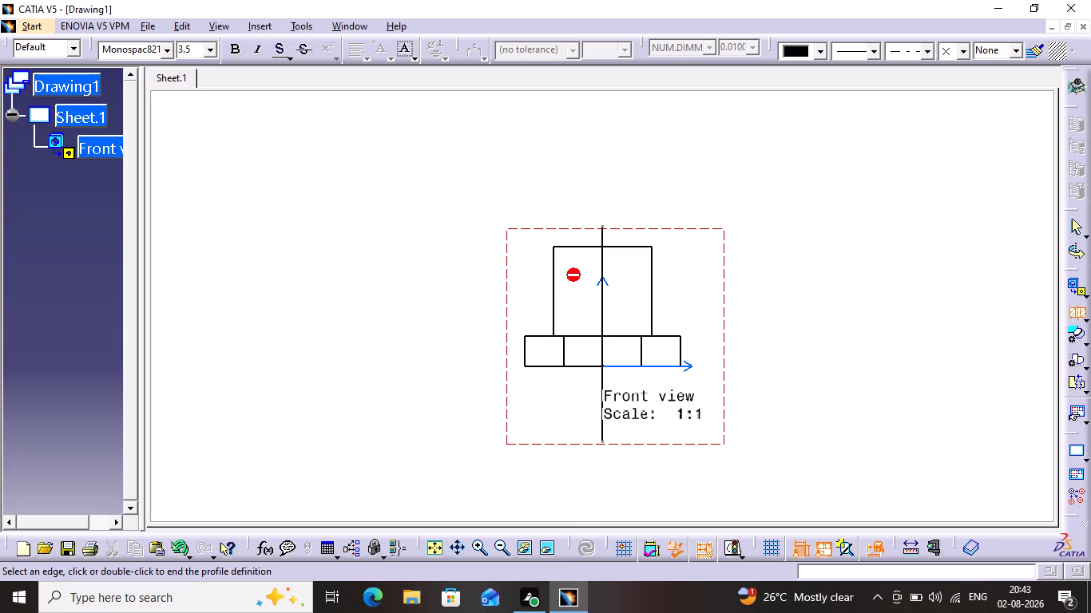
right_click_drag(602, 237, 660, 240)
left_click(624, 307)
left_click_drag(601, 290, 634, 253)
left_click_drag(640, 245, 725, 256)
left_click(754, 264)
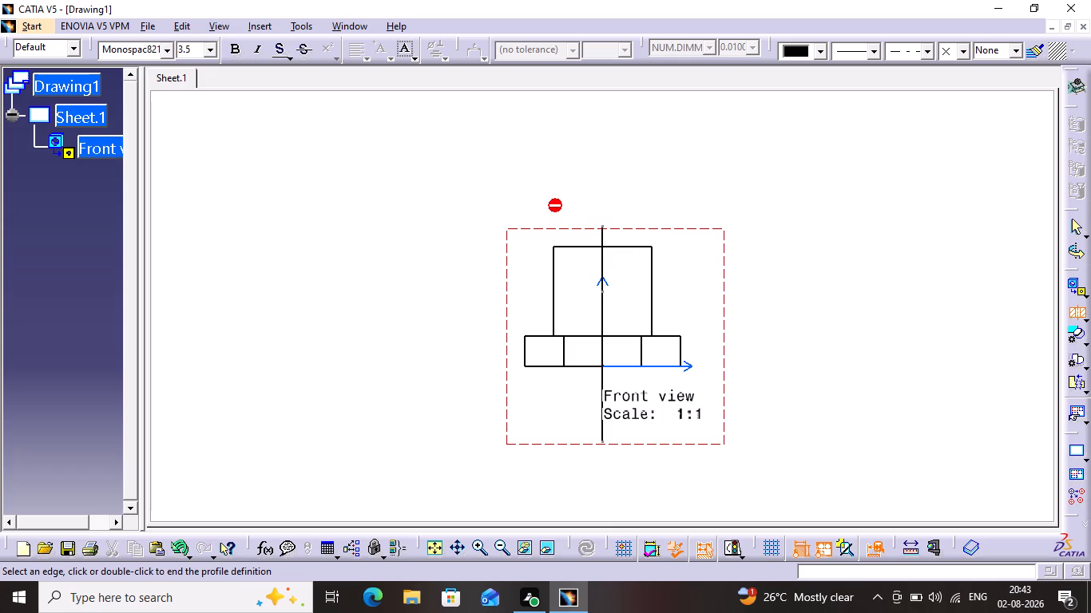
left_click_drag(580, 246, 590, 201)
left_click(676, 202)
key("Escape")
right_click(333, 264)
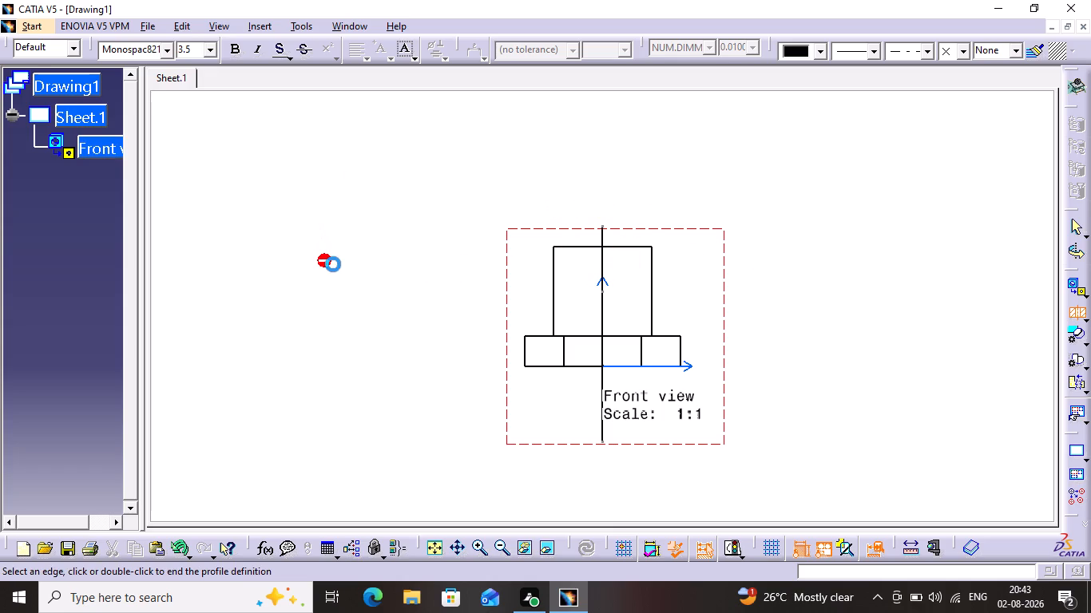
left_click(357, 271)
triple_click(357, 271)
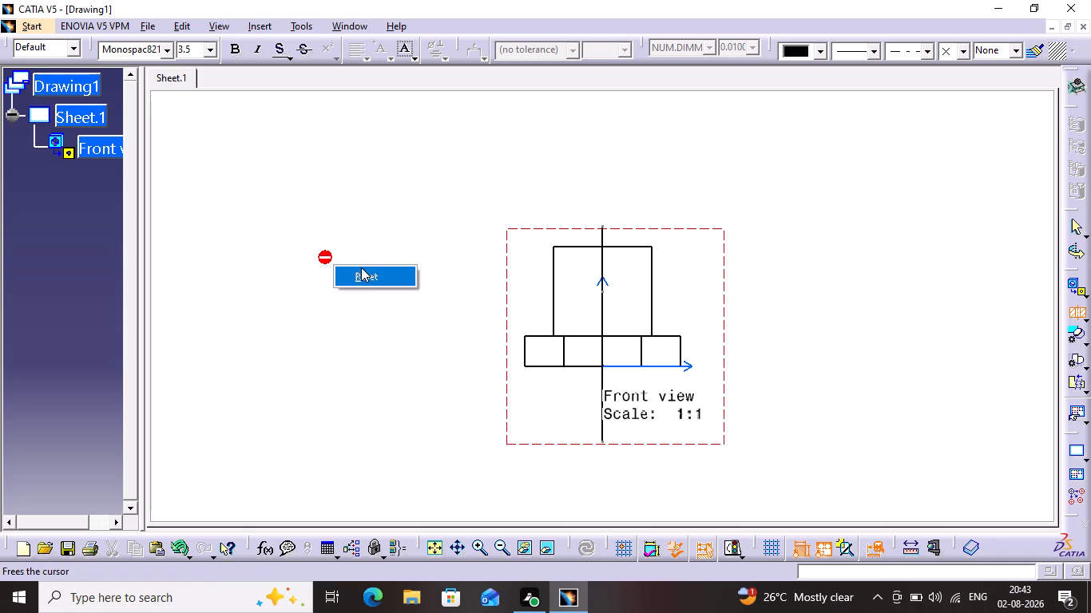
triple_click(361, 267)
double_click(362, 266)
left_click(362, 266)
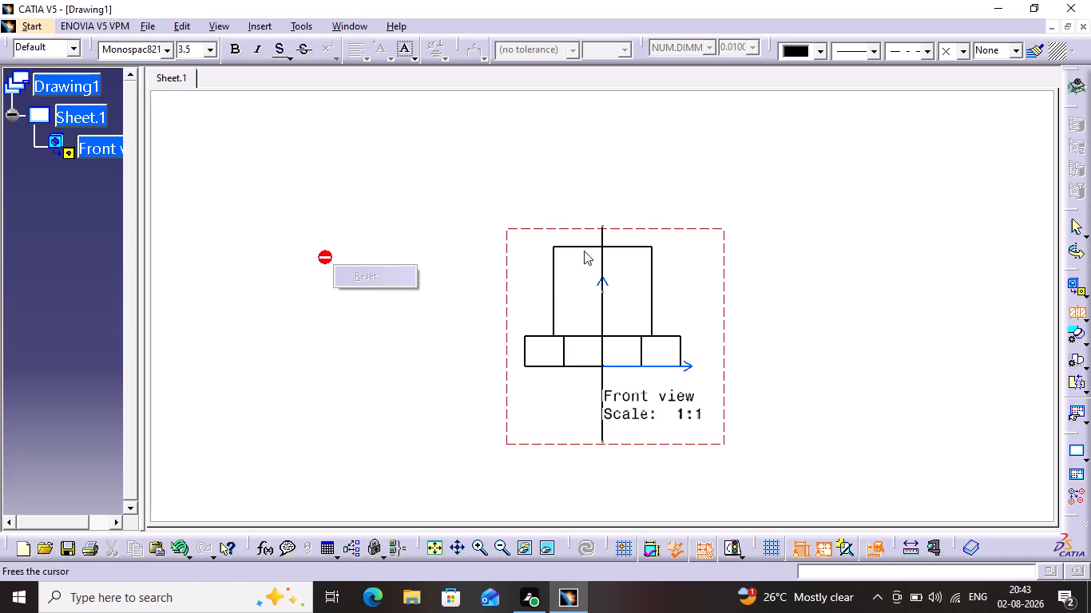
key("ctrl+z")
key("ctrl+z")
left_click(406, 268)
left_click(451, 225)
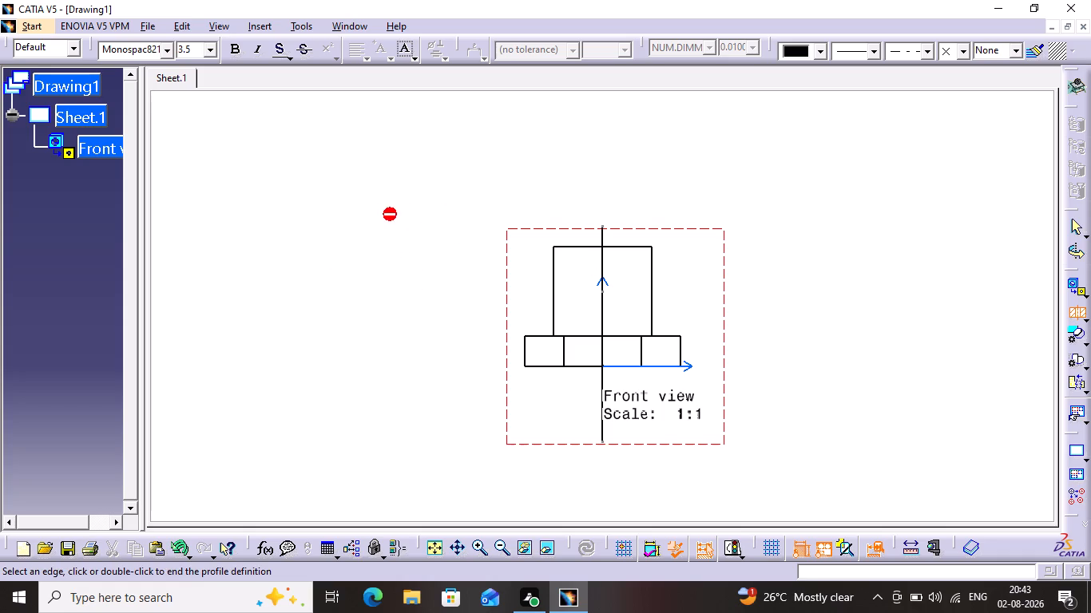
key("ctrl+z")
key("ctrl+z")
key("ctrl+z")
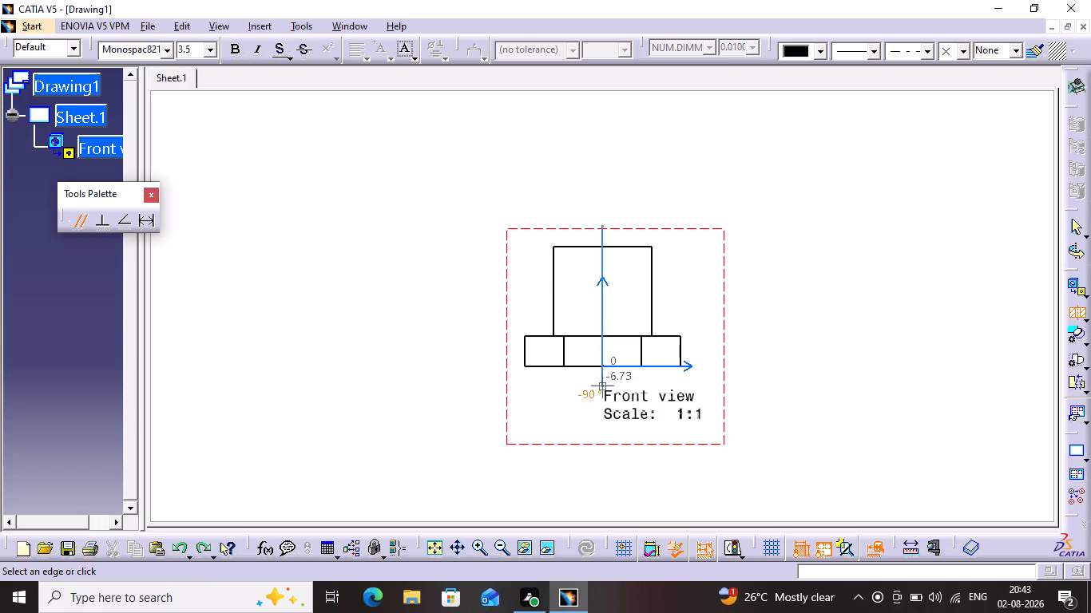
End the vertical section line on the axis below the front view and place the section view to the right of the front view.
left_click(605, 443)
left_click_drag(603, 442, 730, 367)
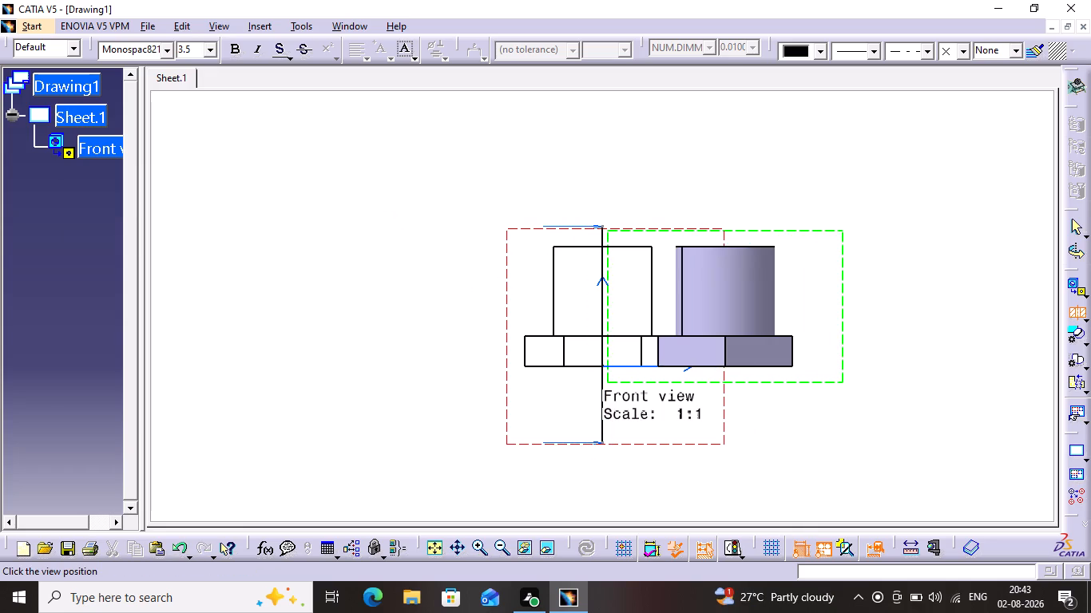
left_click_drag(730, 367, 872, 340)
left_click(903, 340)
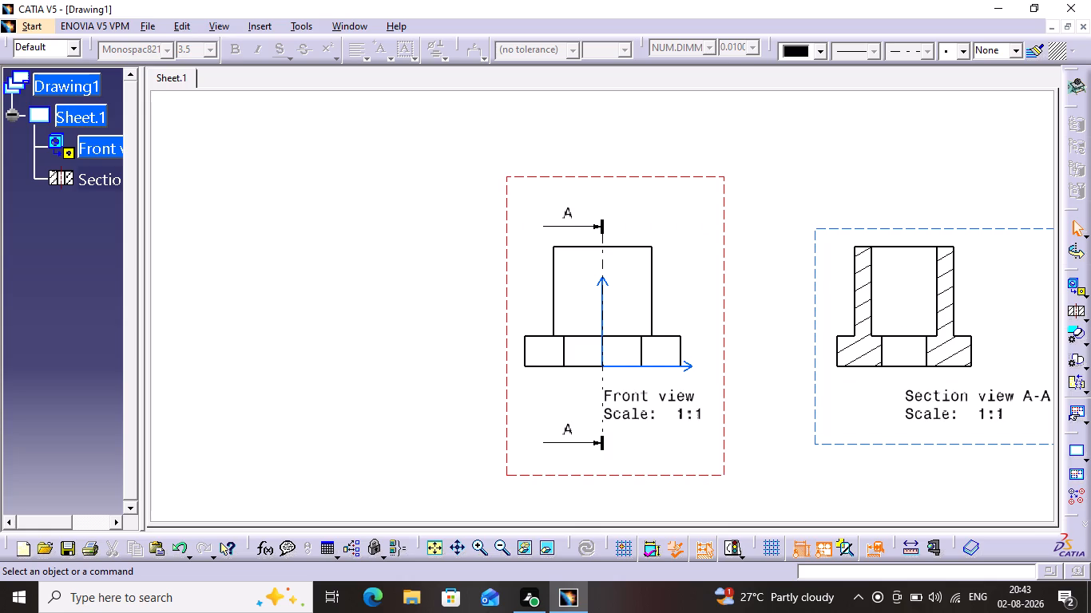
Create an isometric view of the gland blank part, using the hexagonal head's upper face as reference, and place it beside the section view.
left_click(426, 286)
left_click(266, 26)
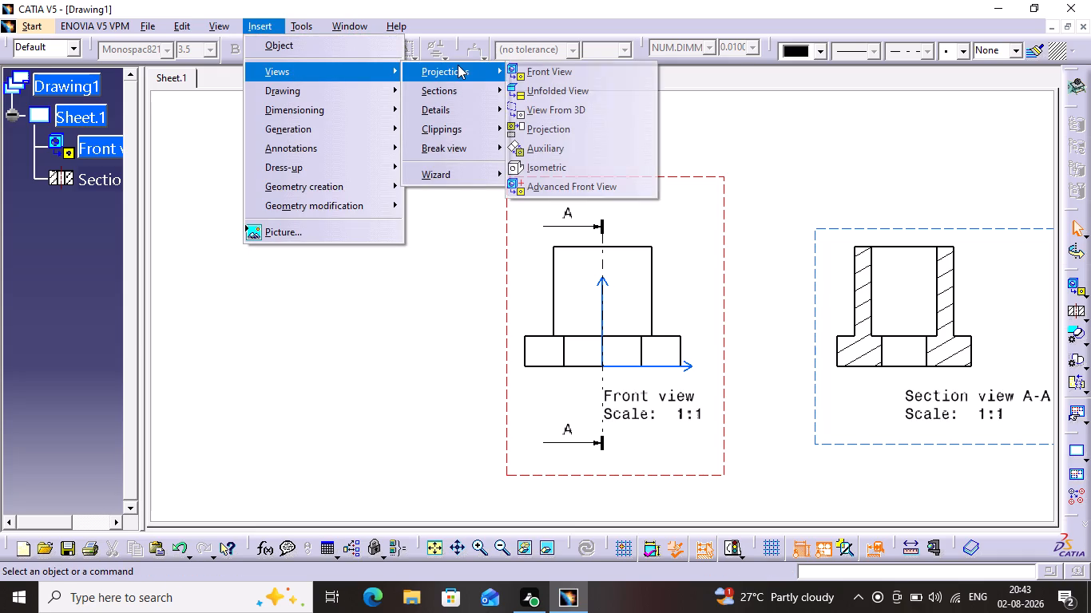
left_click(547, 164)
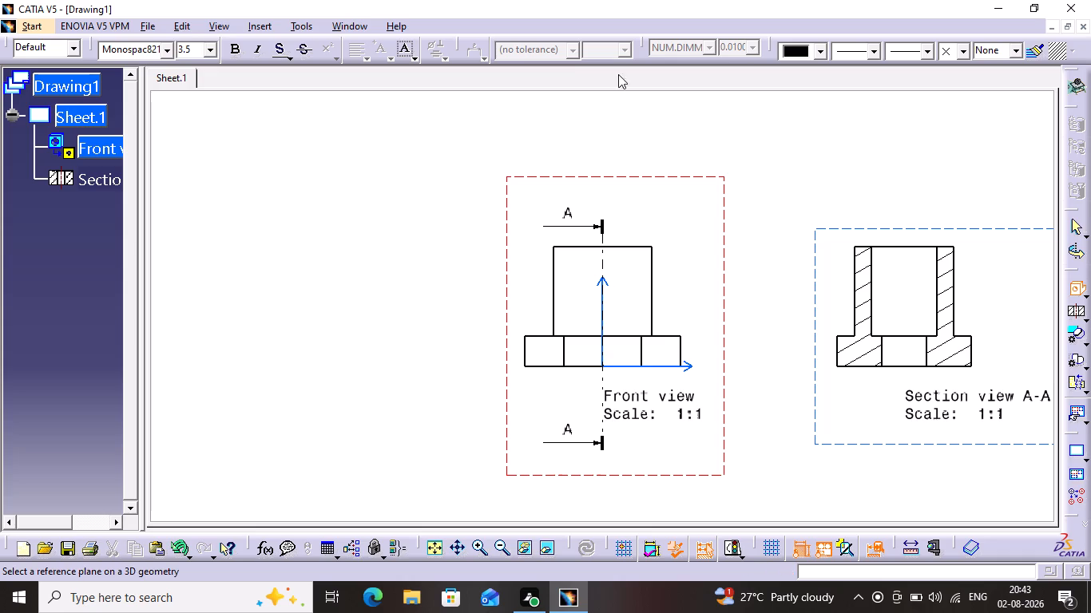
left_click(371, 23)
left_click(392, 123)
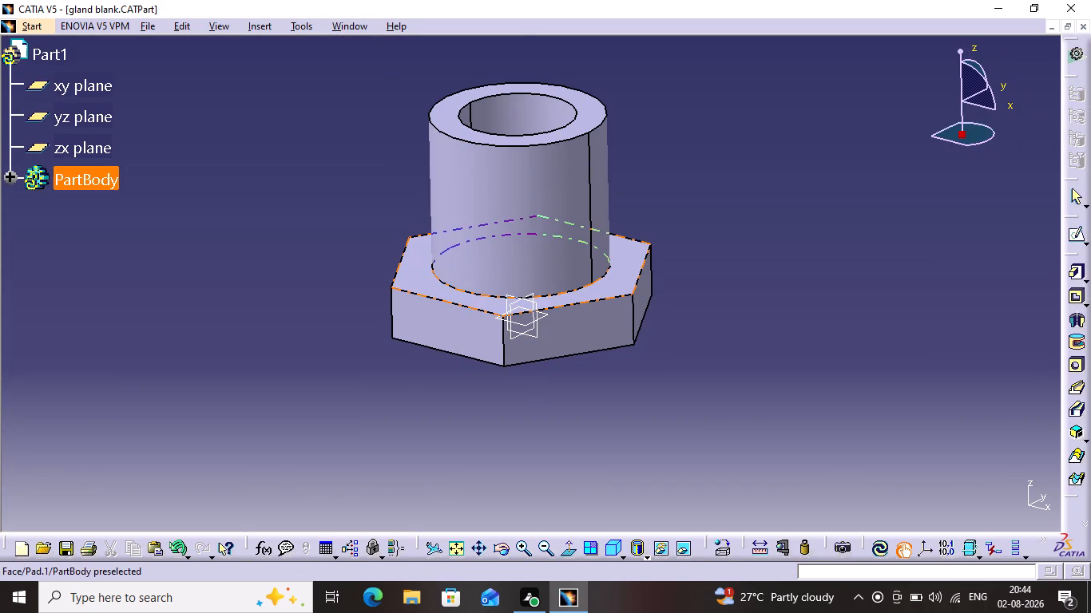
left_click(615, 291)
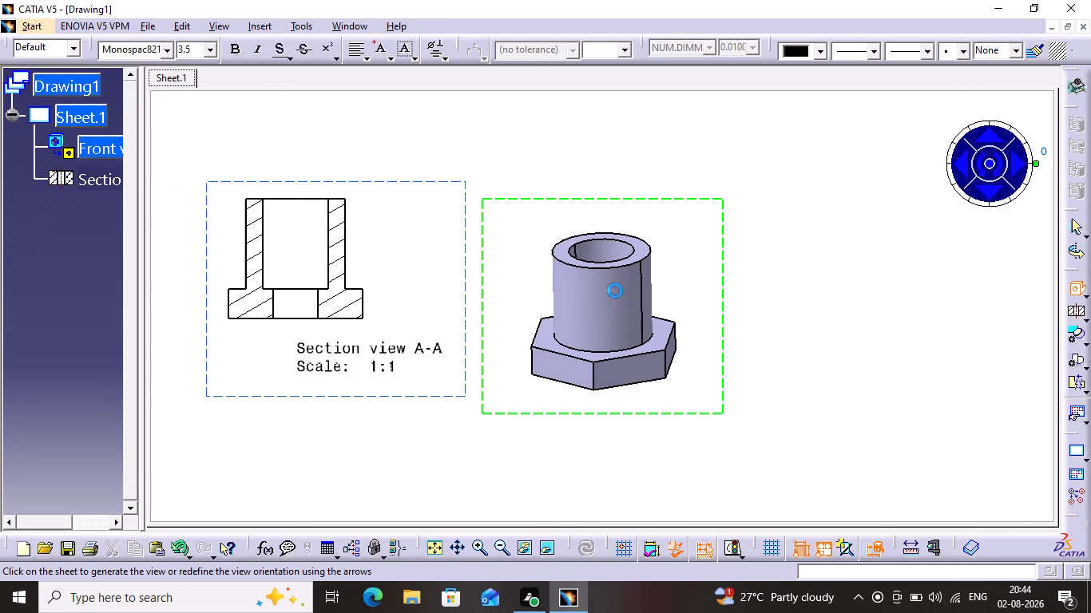
left_click(875, 168)
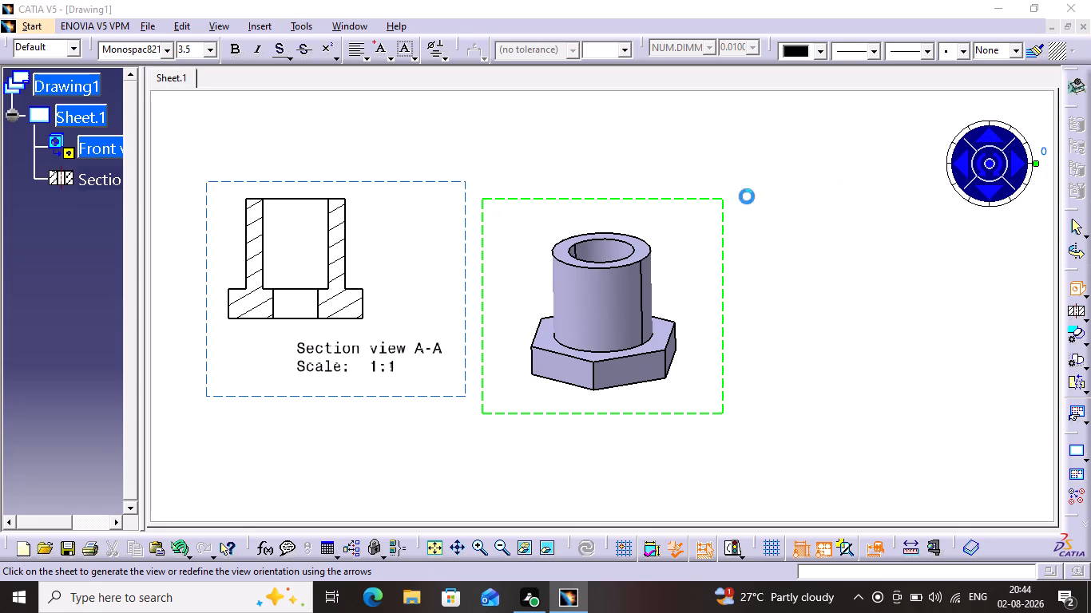
left_click_drag(684, 219, 770, 196)
left_click_drag(748, 234, 768, 189)
Move the isometric view to the upper right of the section view, clear of the other views.
middle_click_drag(838, 192, 842, 215)
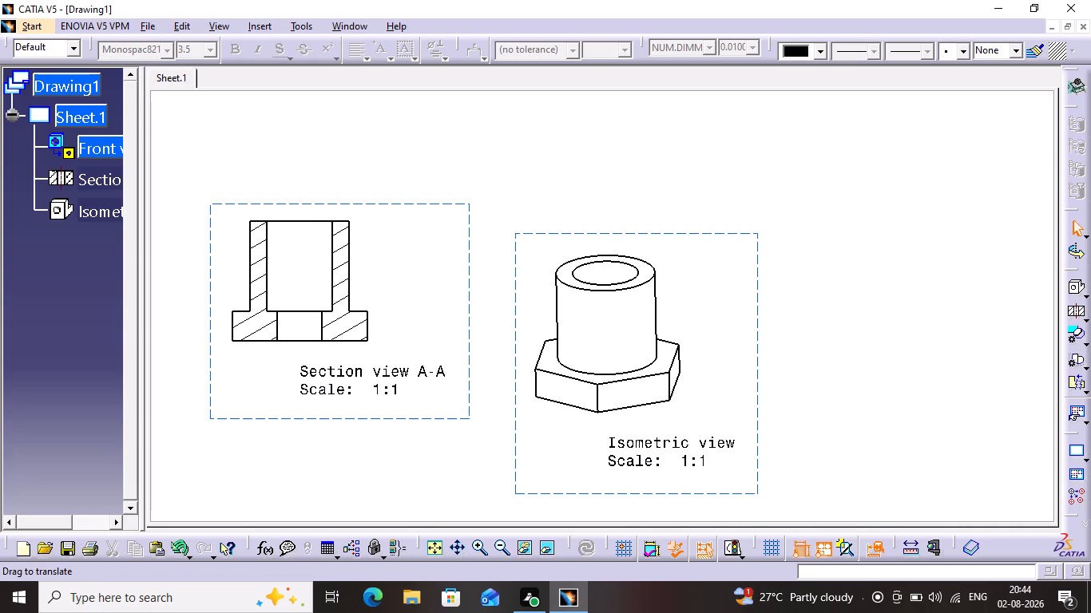
middle_click_drag(842, 215, 863, 265)
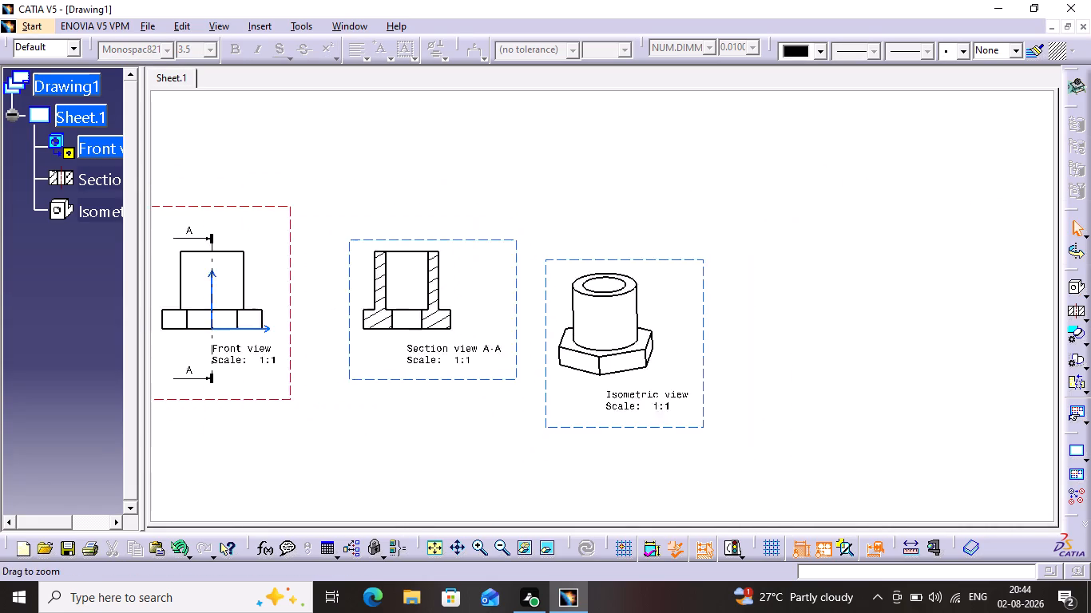
middle_click_drag(863, 265, 868, 286)
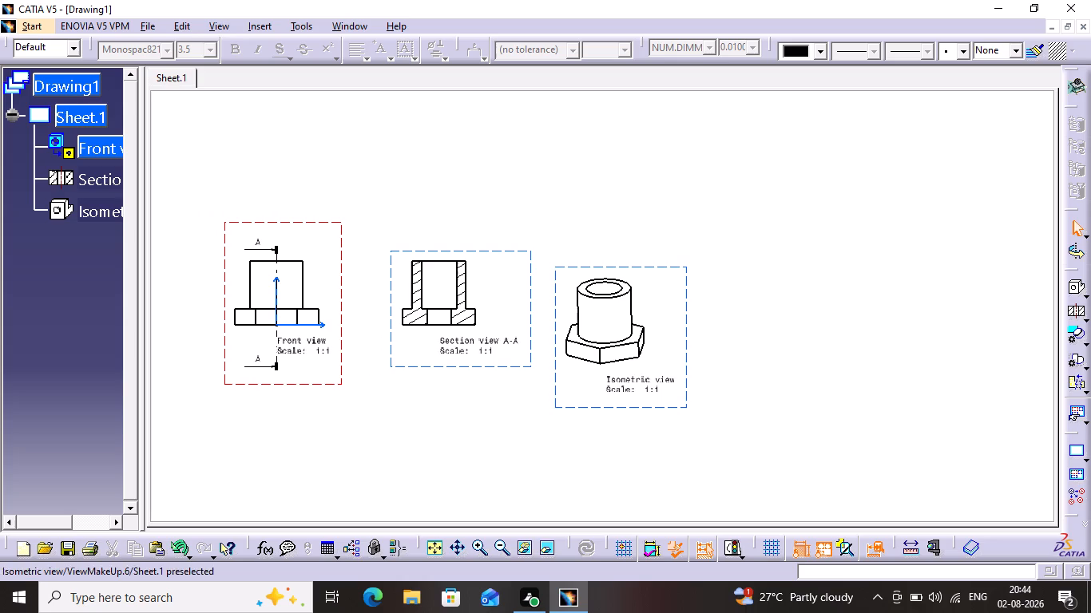
left_click_drag(684, 298, 762, 160)
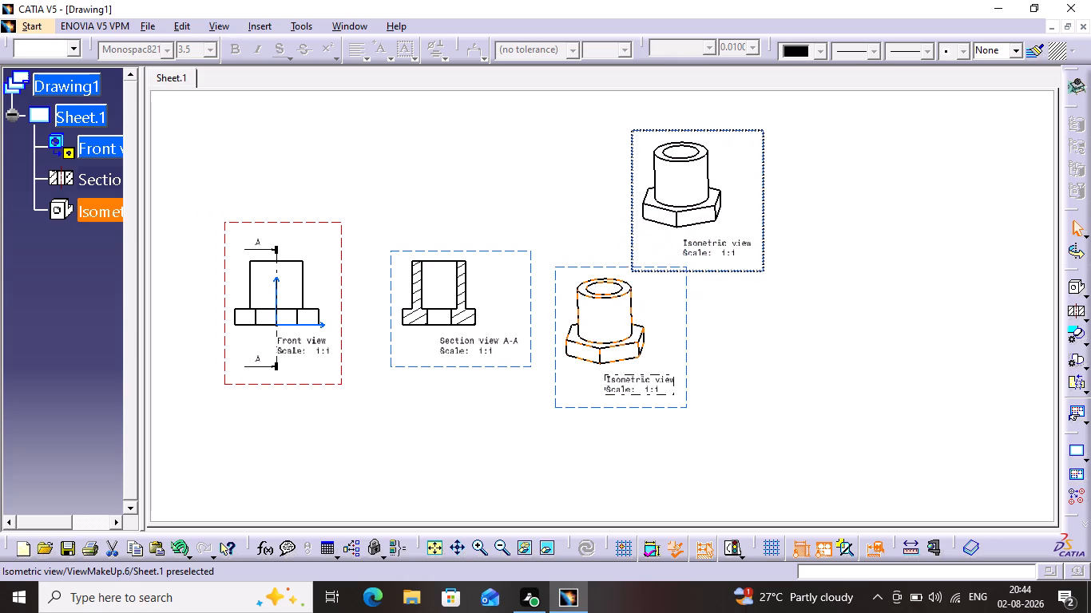
left_click_drag(762, 160, 862, 139)
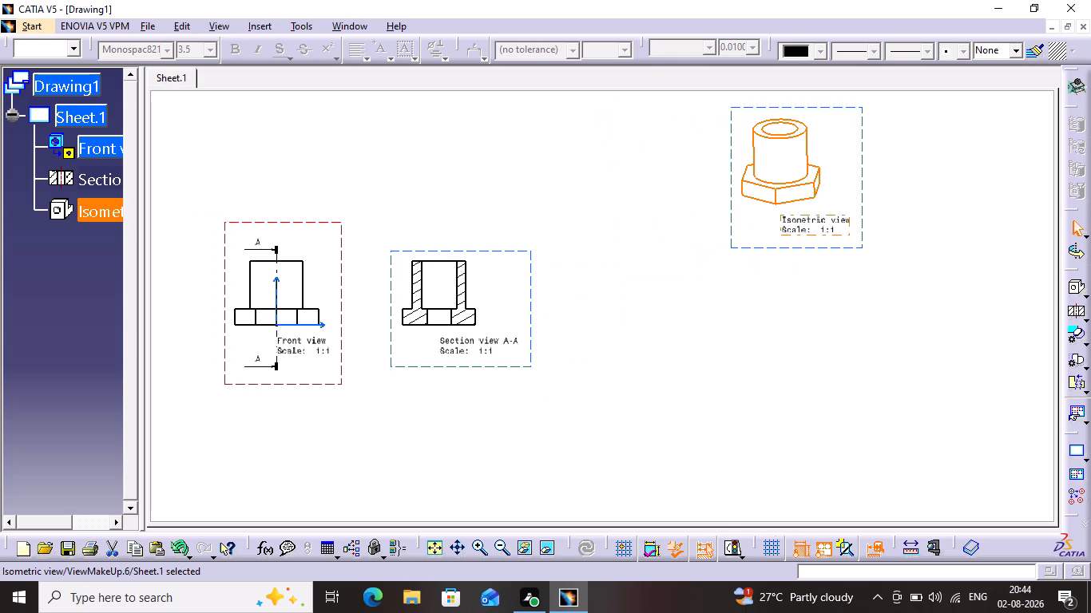
Move the section view farther right from the front view to widen the gap between them.
left_click_drag(506, 284, 556, 232)
left_click_drag(522, 260, 550, 229)
left_click_drag(532, 259, 653, 195)
left_click(517, 210)
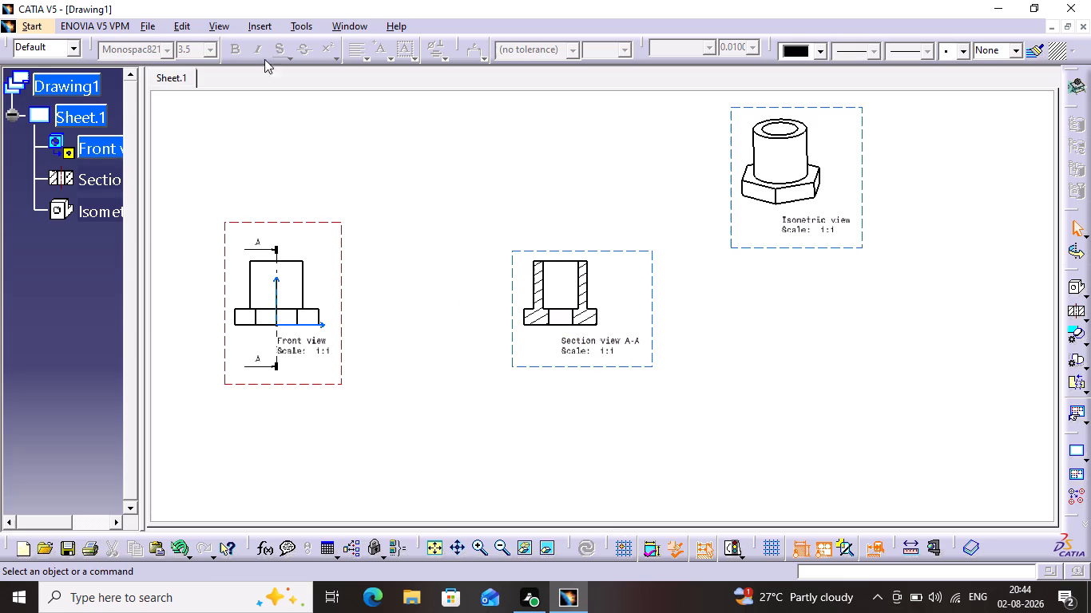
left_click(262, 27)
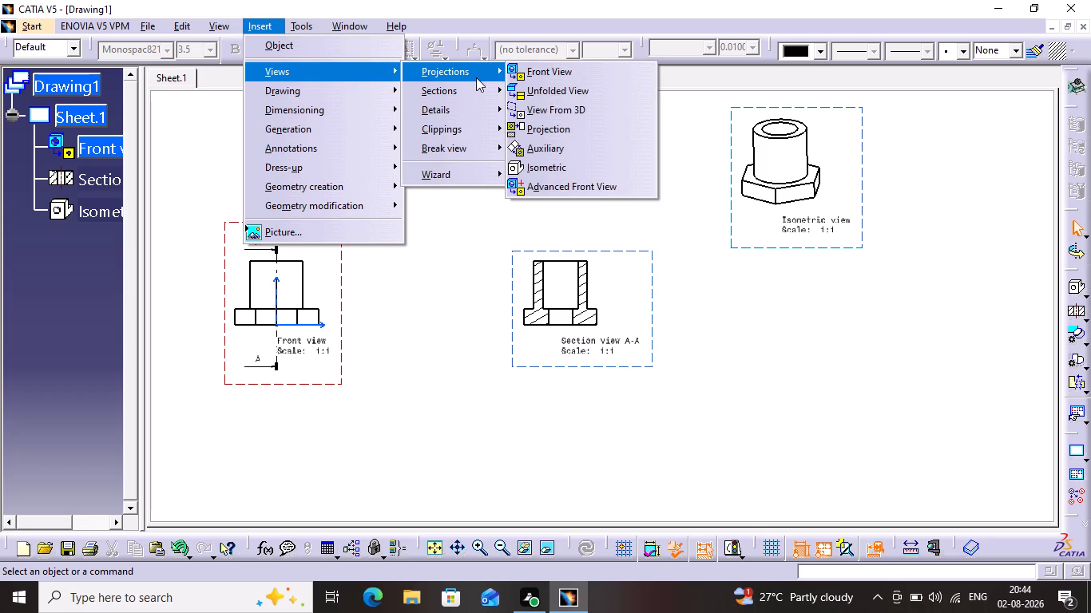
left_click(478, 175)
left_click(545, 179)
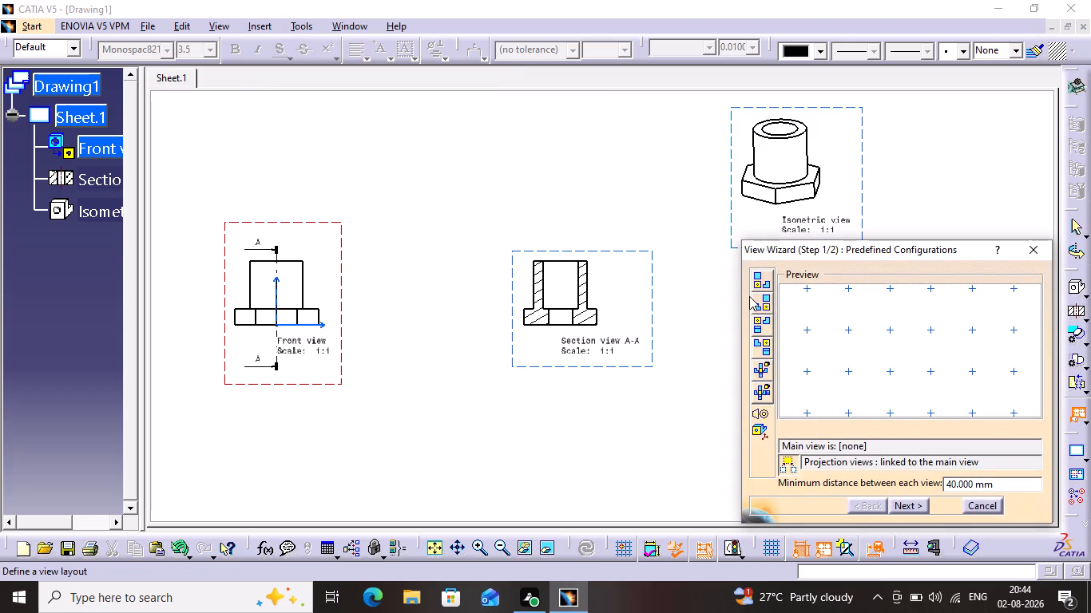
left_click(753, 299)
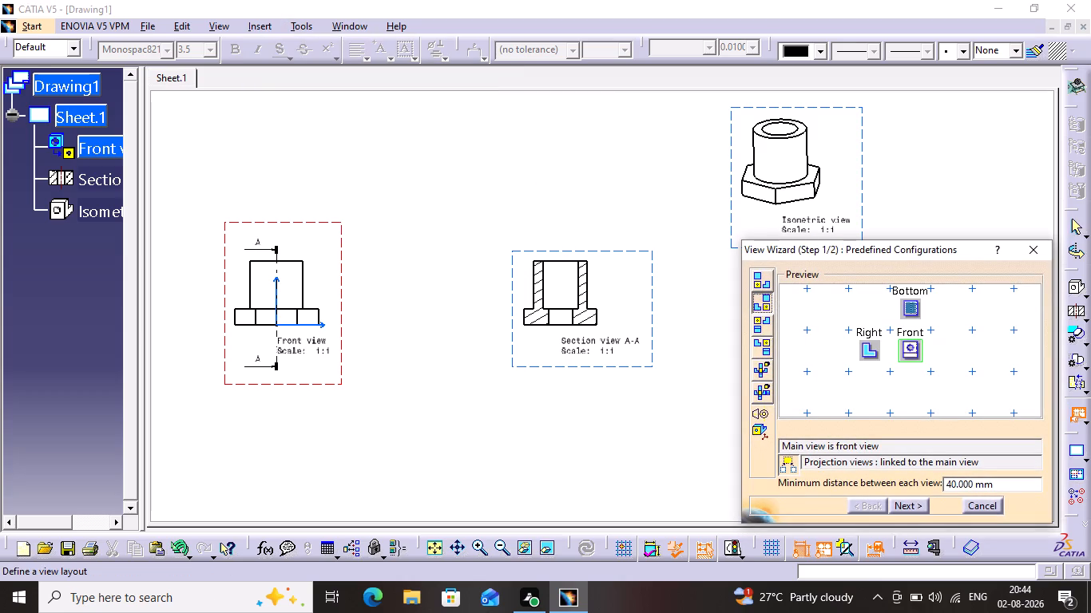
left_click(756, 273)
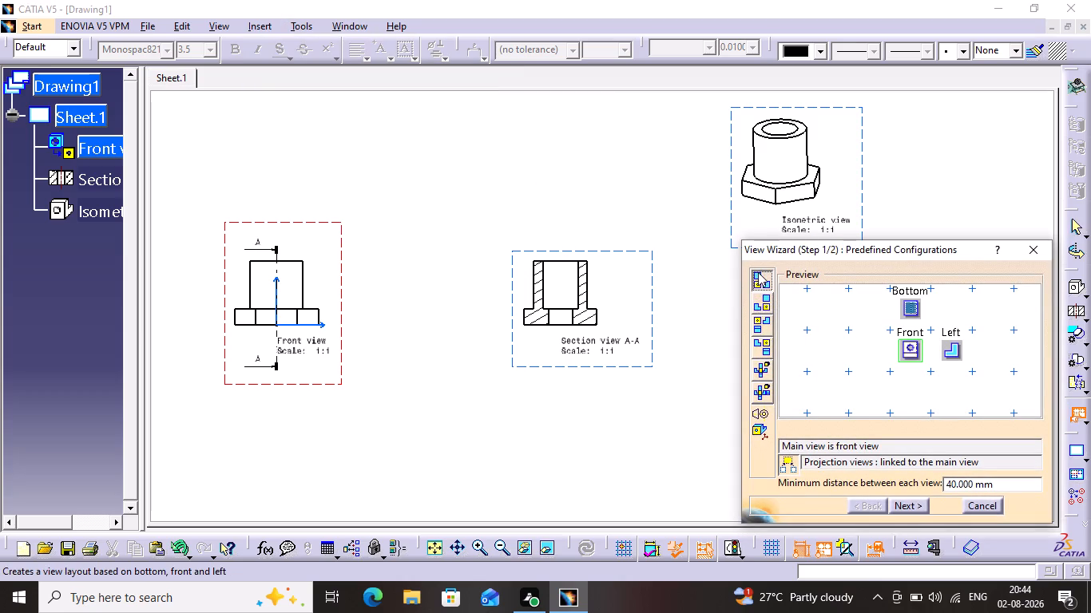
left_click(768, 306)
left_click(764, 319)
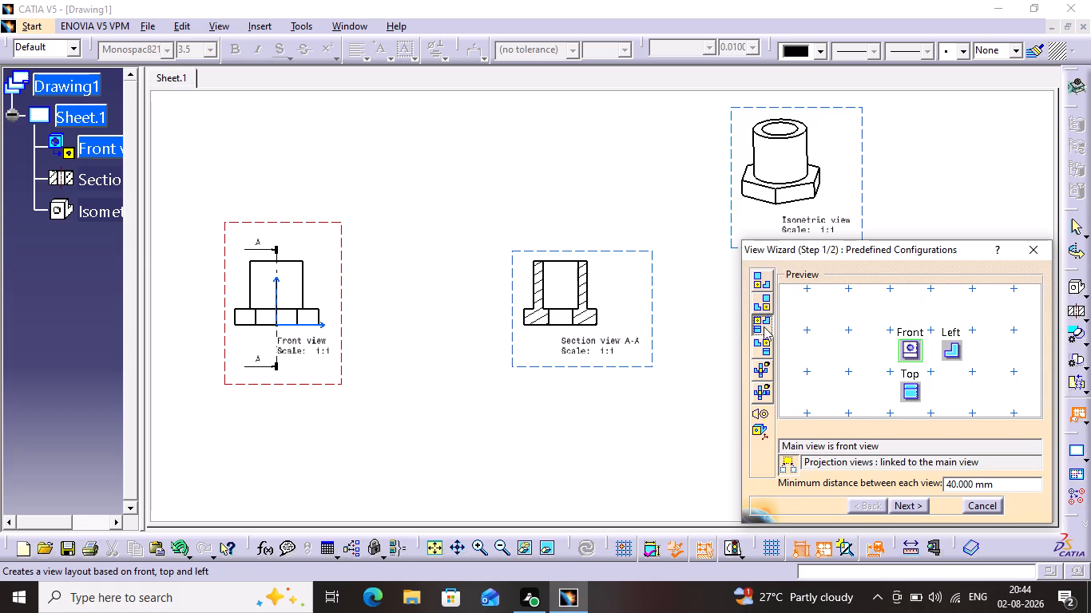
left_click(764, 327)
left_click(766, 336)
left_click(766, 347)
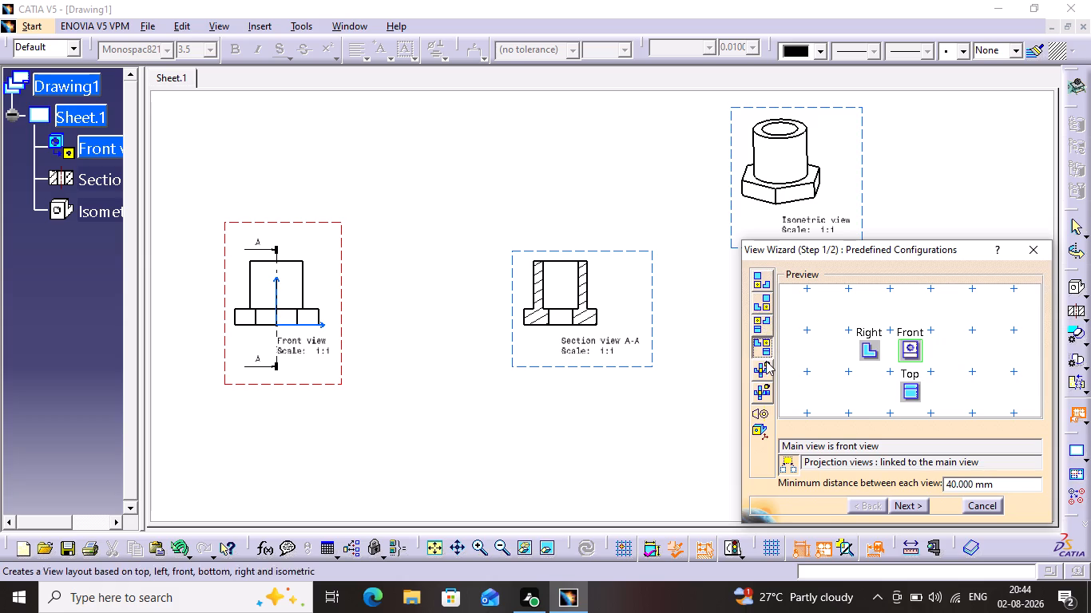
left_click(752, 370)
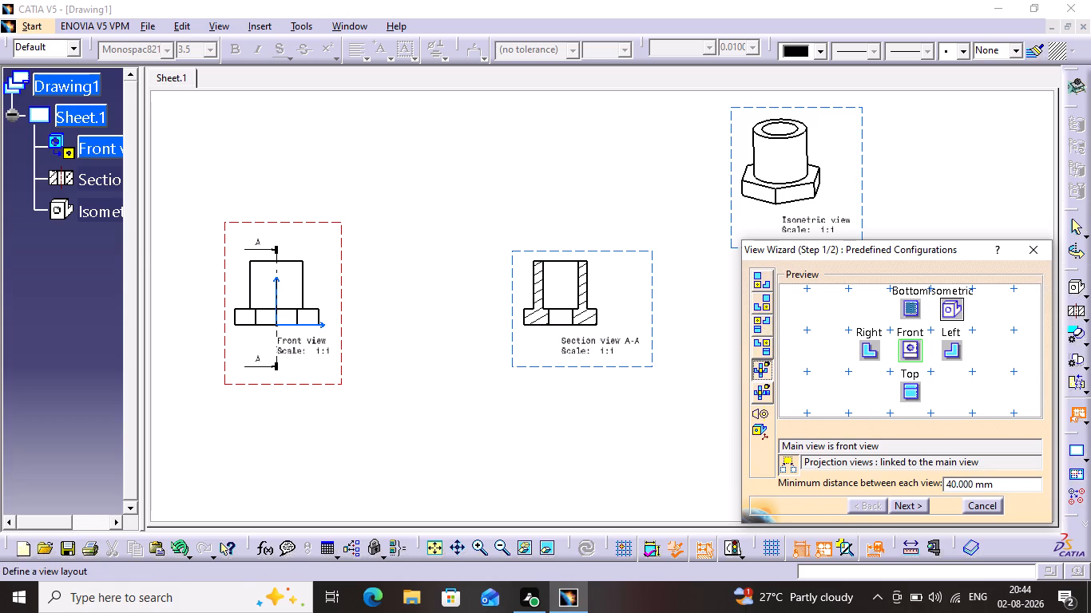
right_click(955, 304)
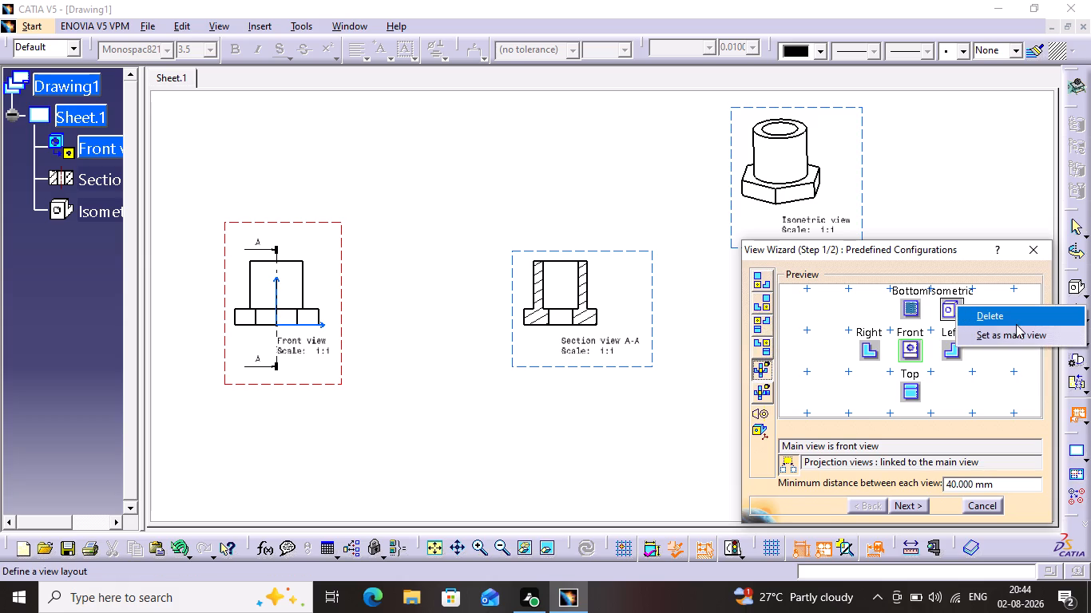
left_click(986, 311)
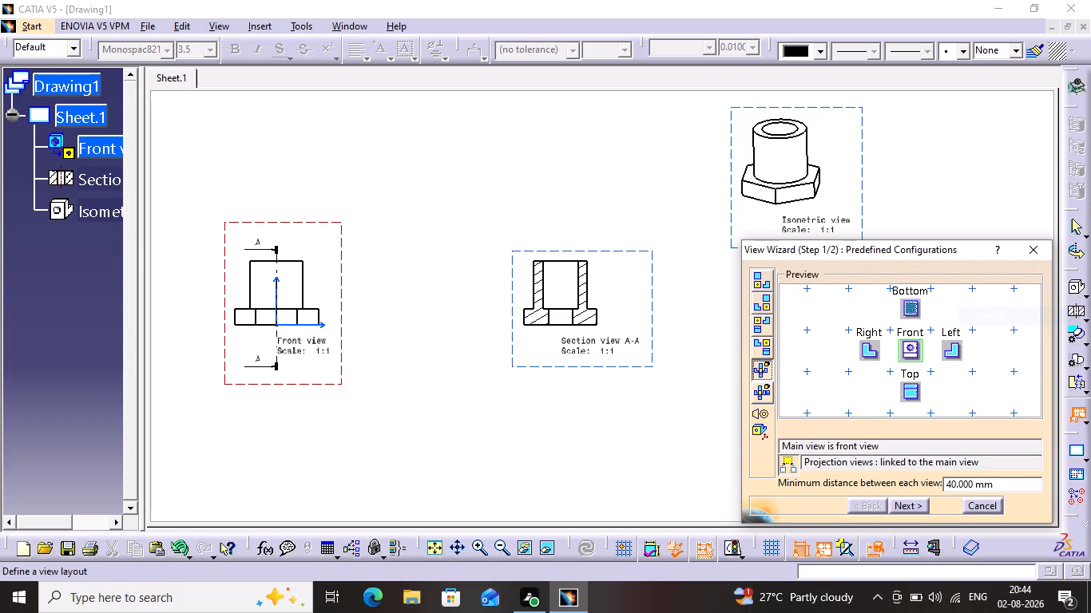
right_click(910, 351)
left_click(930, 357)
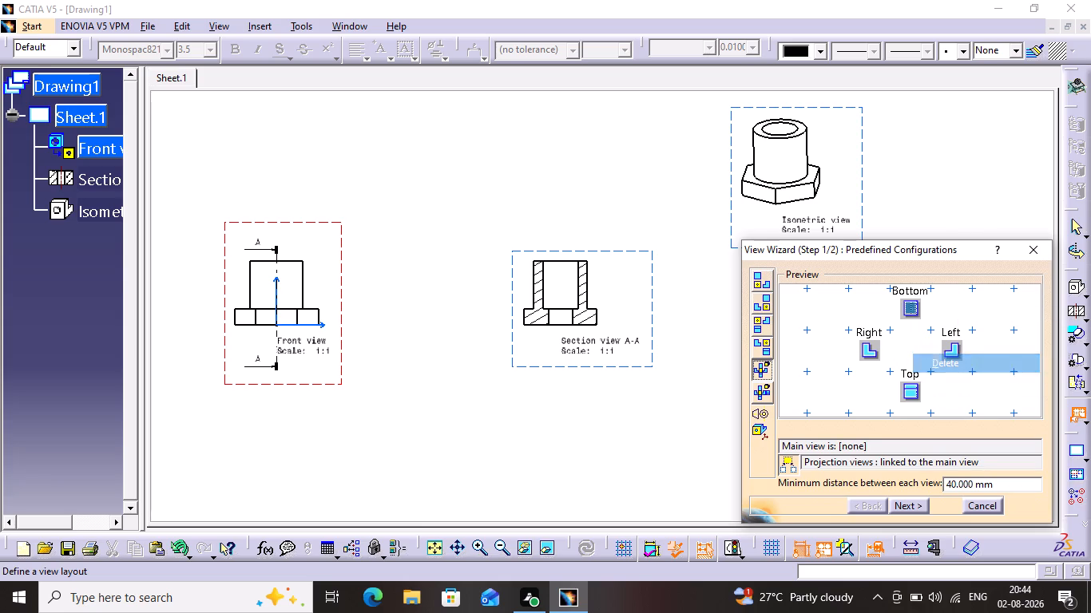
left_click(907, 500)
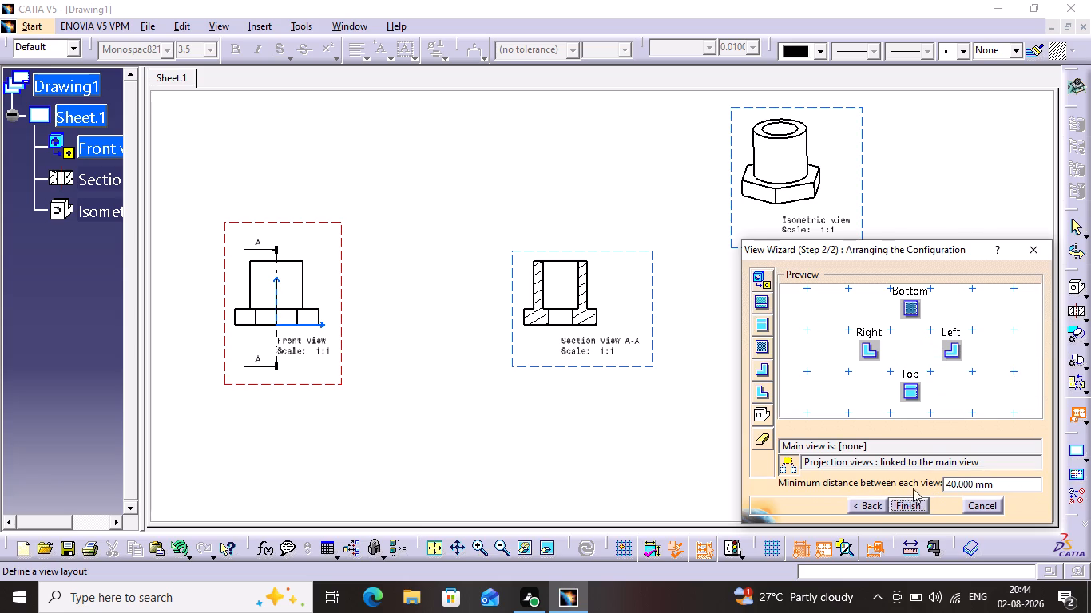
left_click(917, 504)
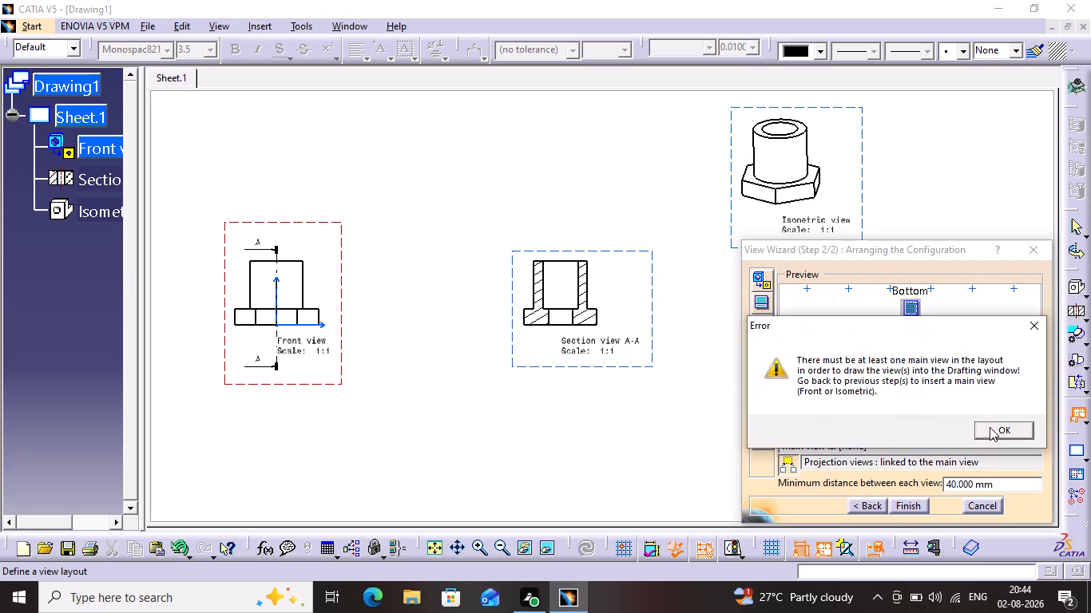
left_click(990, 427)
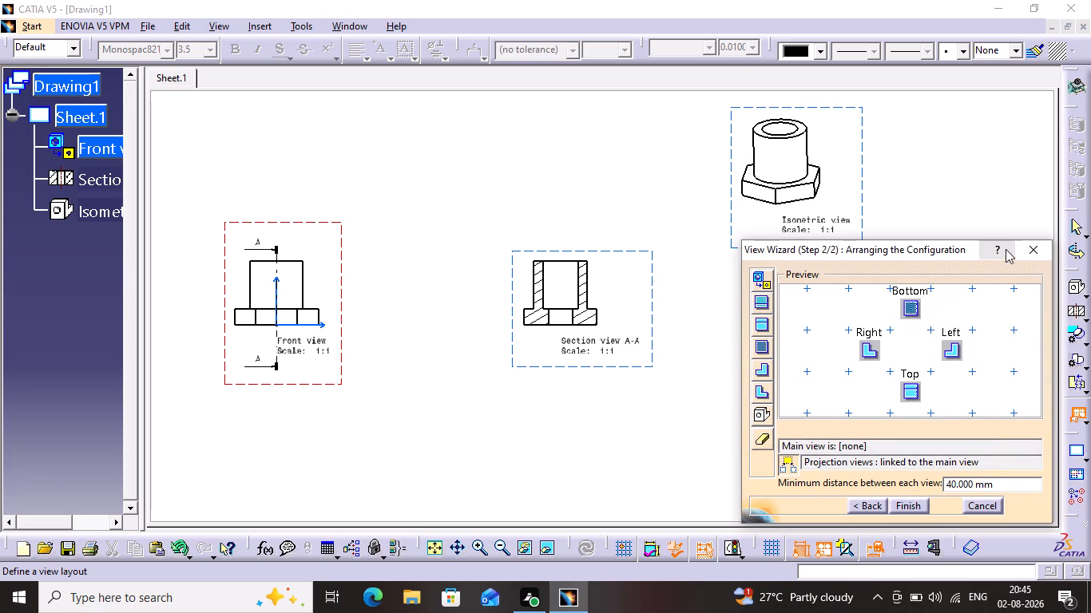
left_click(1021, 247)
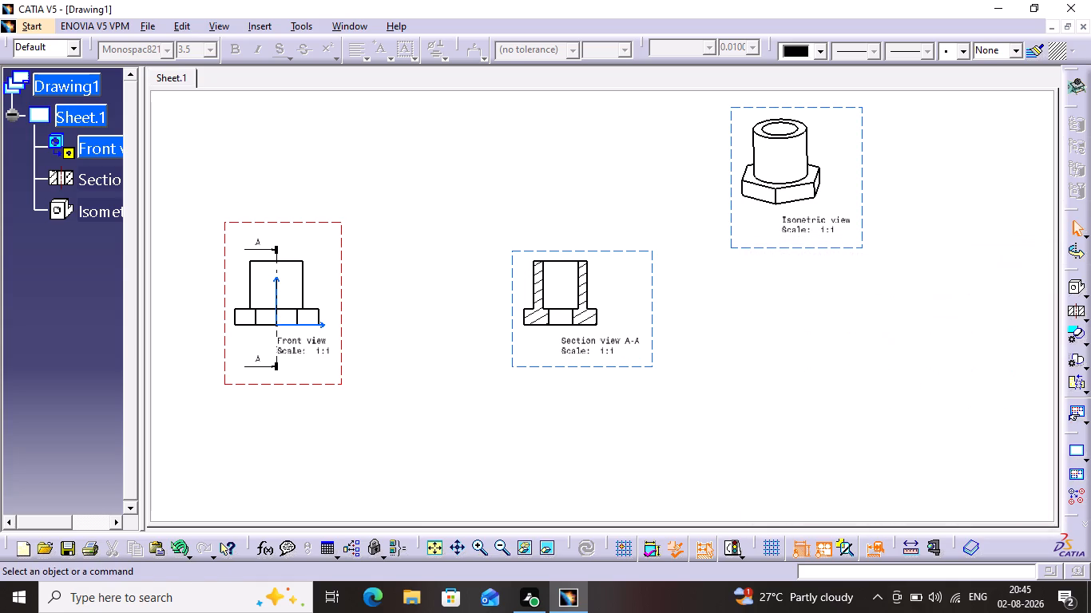
Move the section view closer to the front view, keeping the two views aligned.
left_click_drag(637, 255, 534, 260)
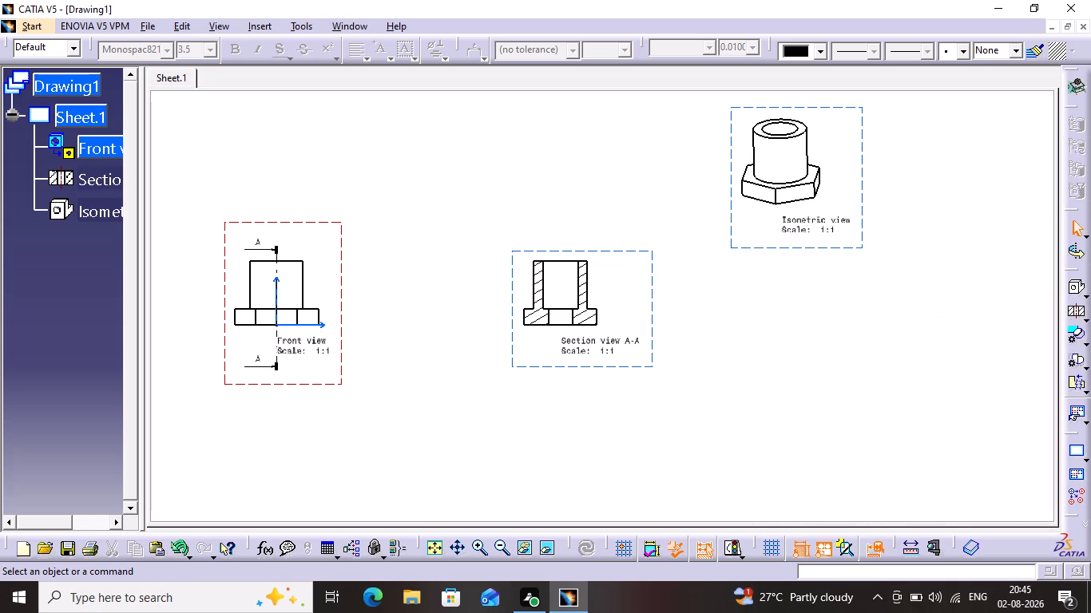
left_click(572, 247)
left_click_drag(573, 248, 524, 268)
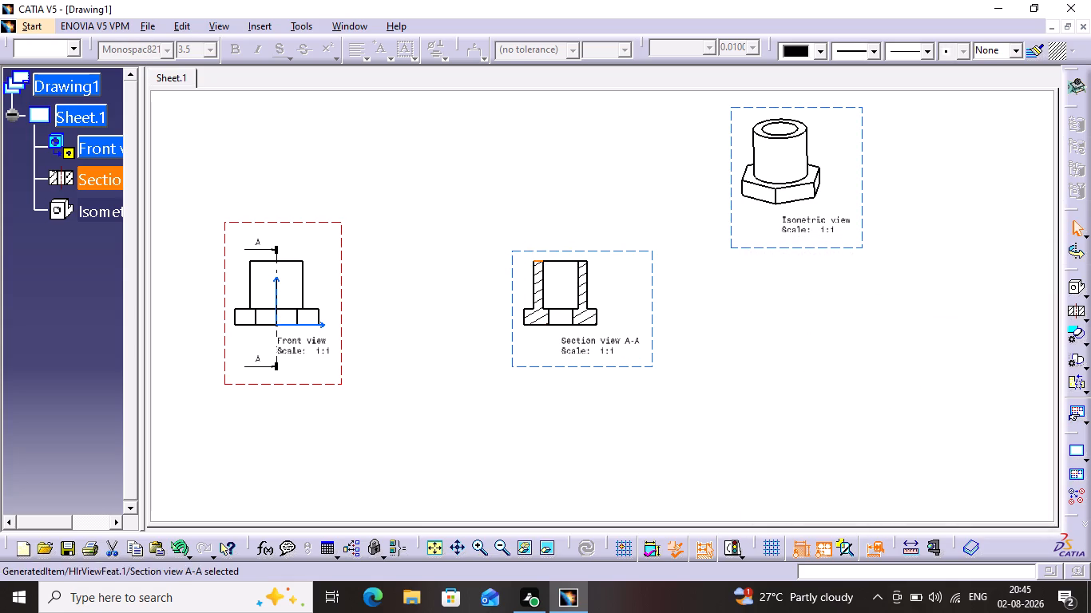
left_click_drag(512, 270, 494, 282)
left_click(475, 273)
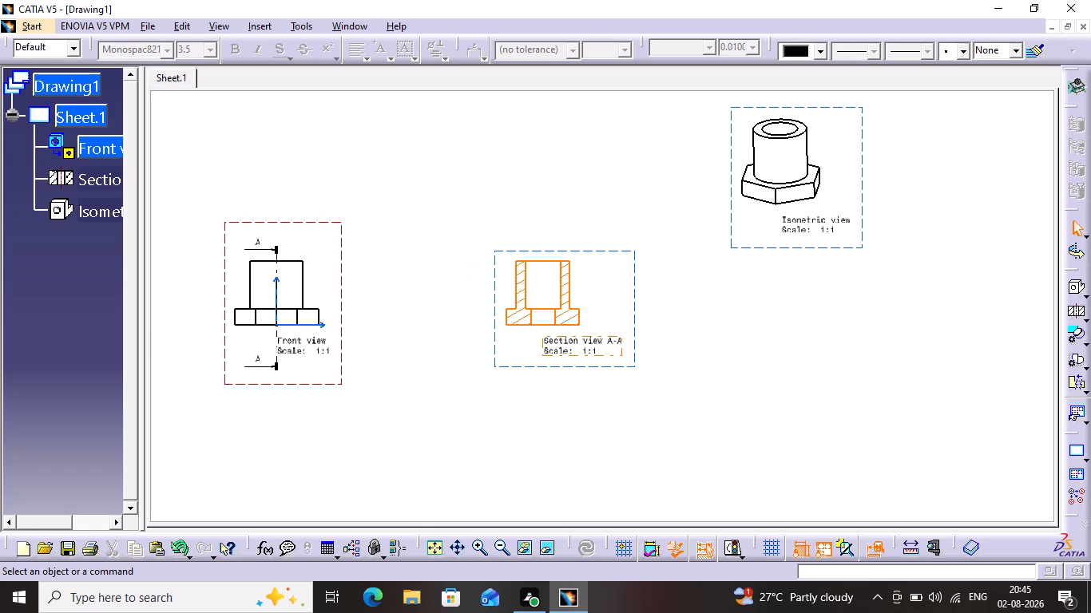
left_click_drag(493, 272, 403, 291)
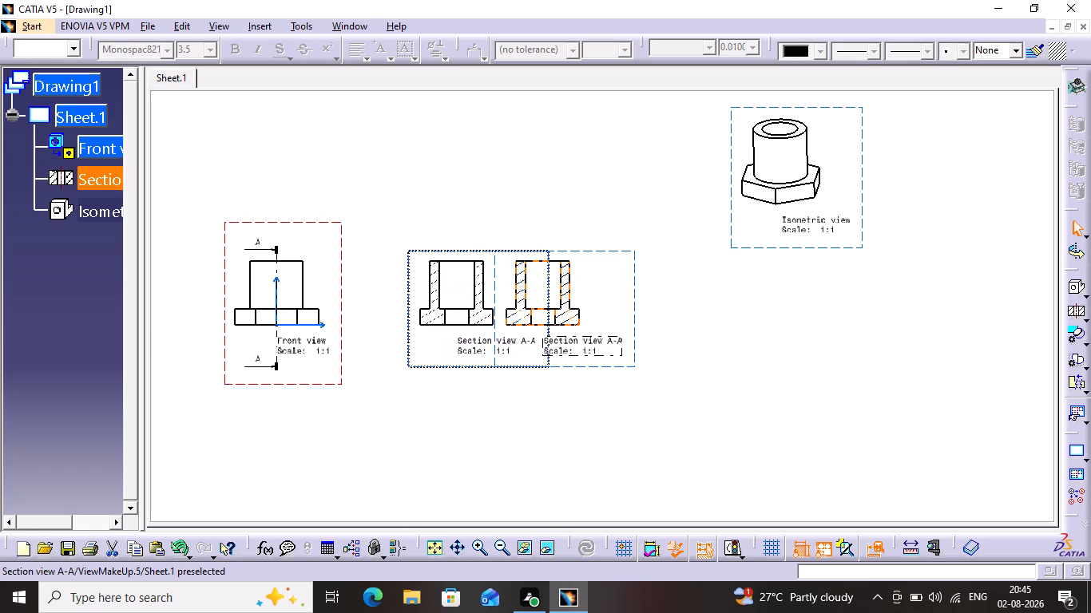
left_click_drag(403, 291, 401, 291)
left_click(460, 204)
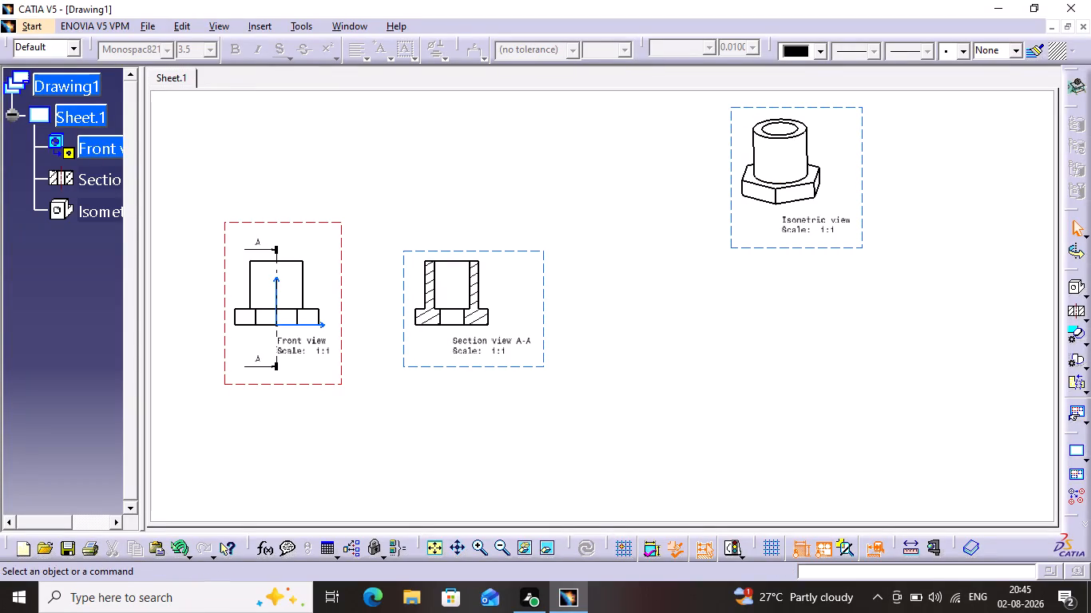
Dimension the gland's overall height in the section view, from top face to bottom face, placing it beside the part's right side.
left_click(212, 25)
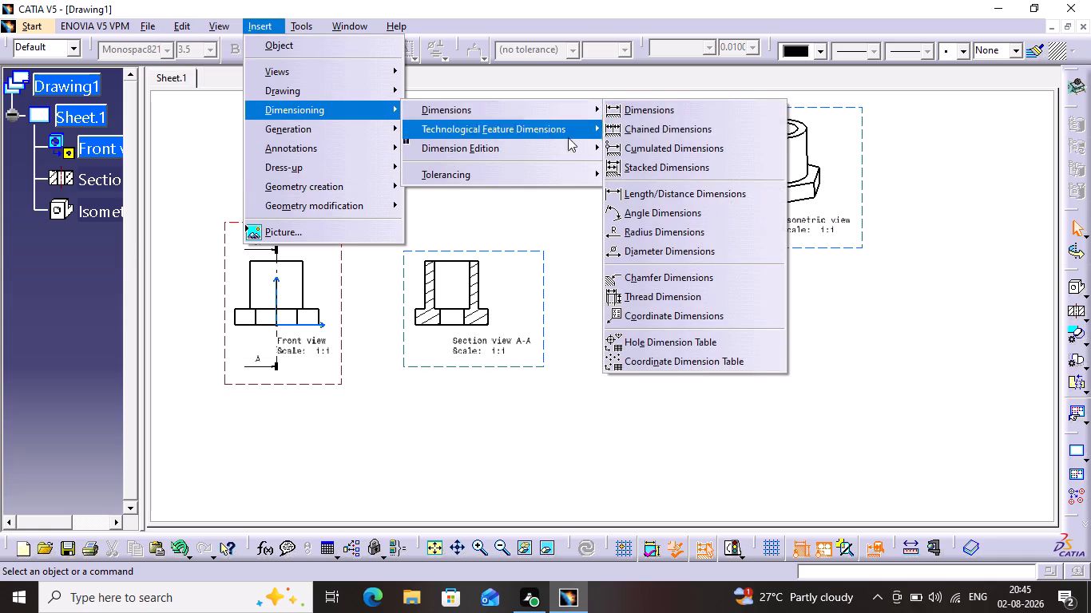
left_click(633, 118)
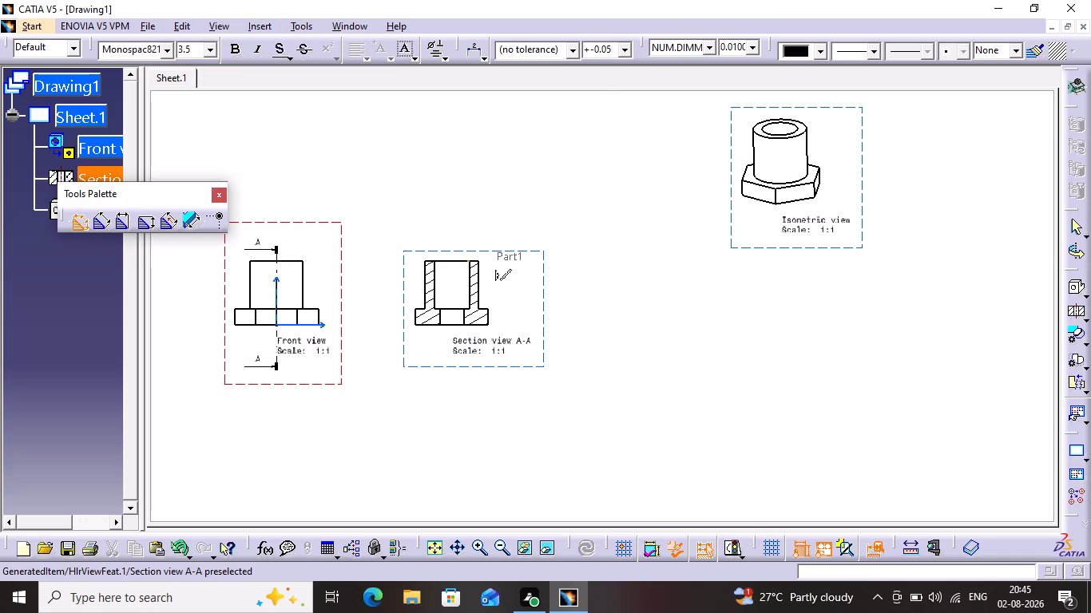
middle_click_drag(474, 258, 486, 190, "ctrl")
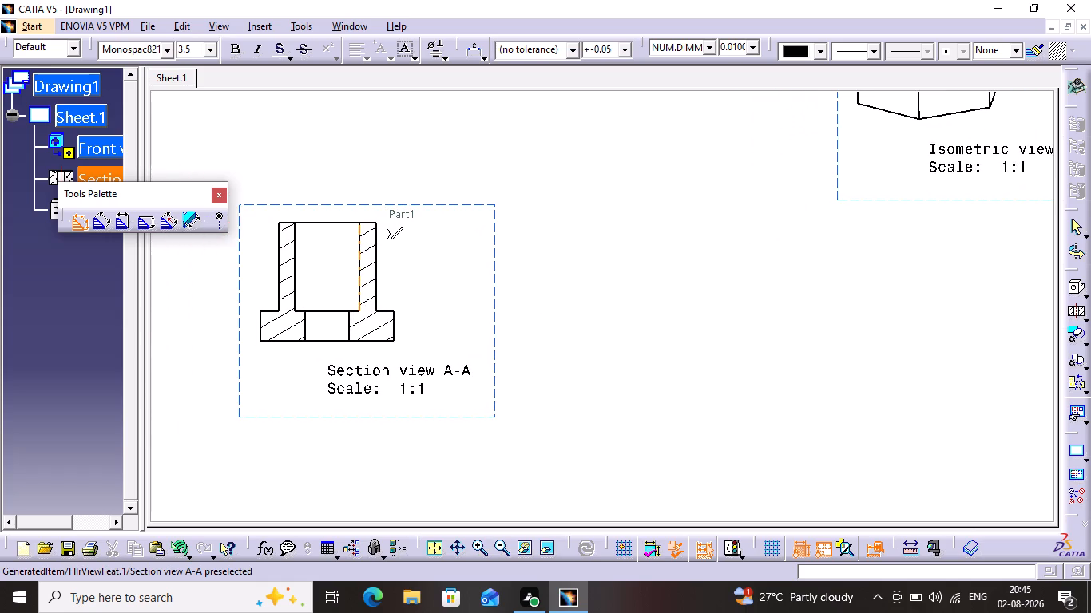
middle_click_drag(486, 190, 486, 188, "ctrl")
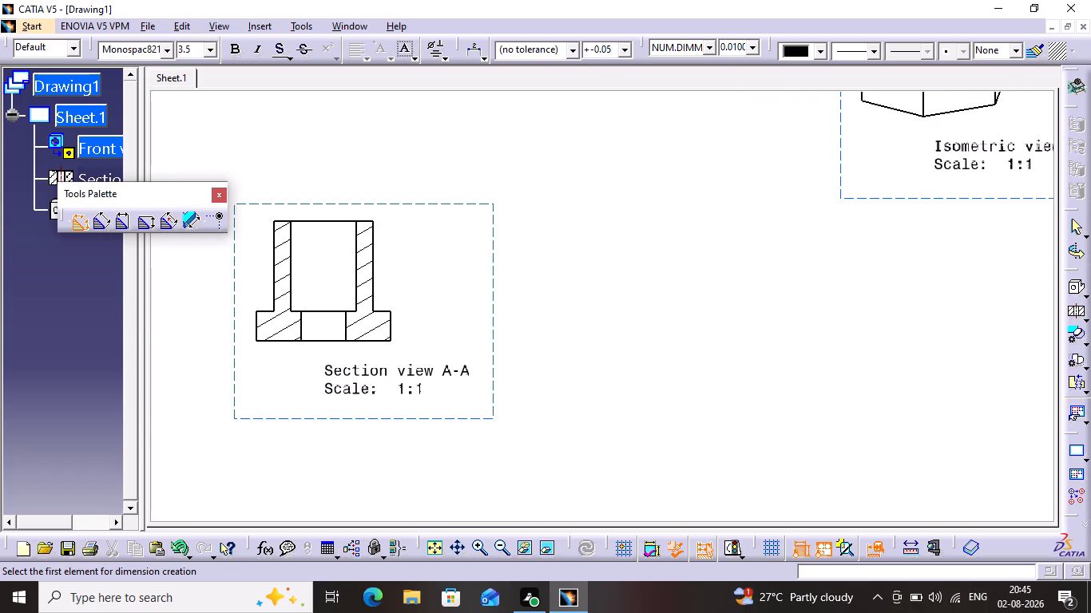
left_click(361, 218)
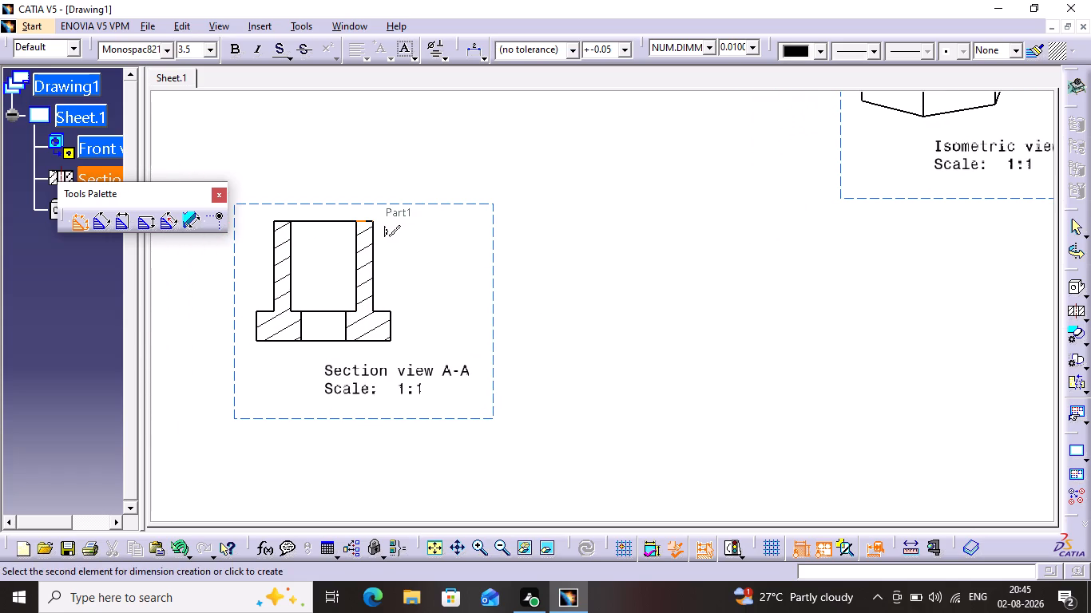
left_click(368, 340)
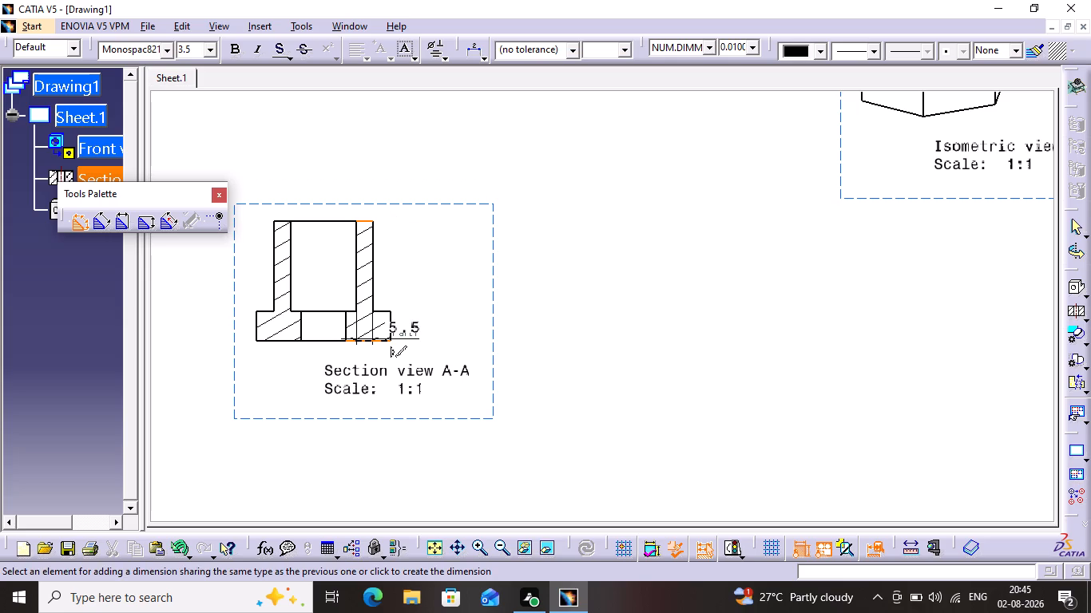
left_click(445, 291)
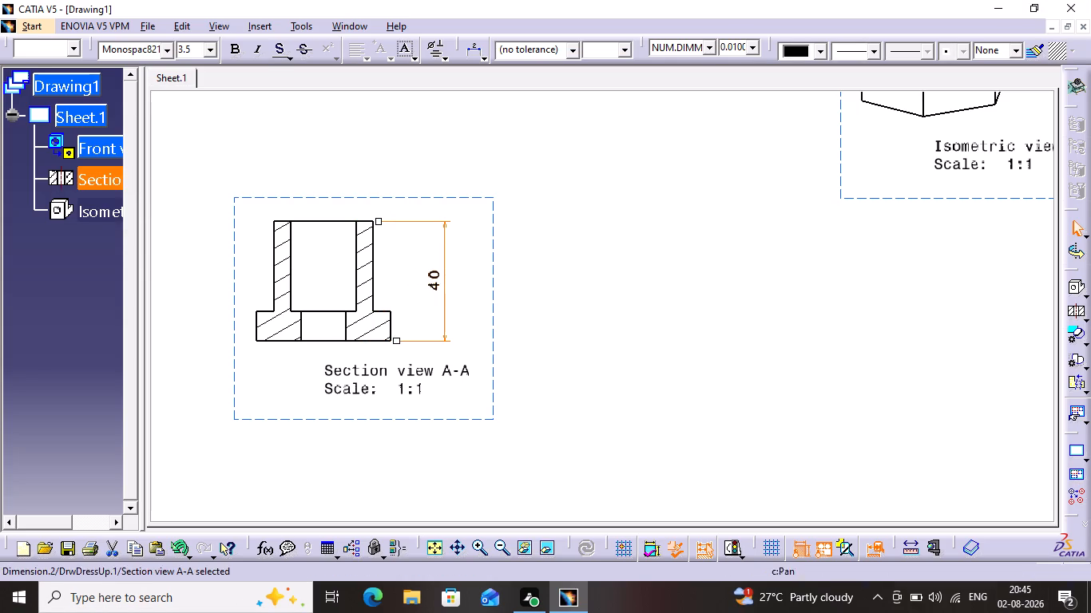
Dimension the hexagonal head's thickness in the section view, placing it between the part and the overall height dimension.
left_click(268, 26)
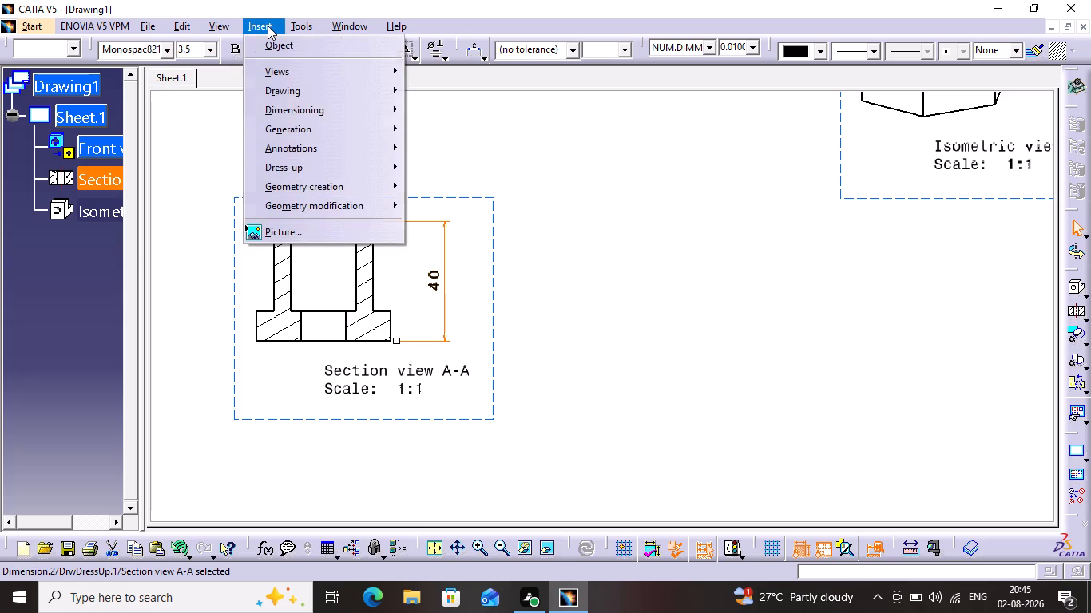
left_click(324, 96)
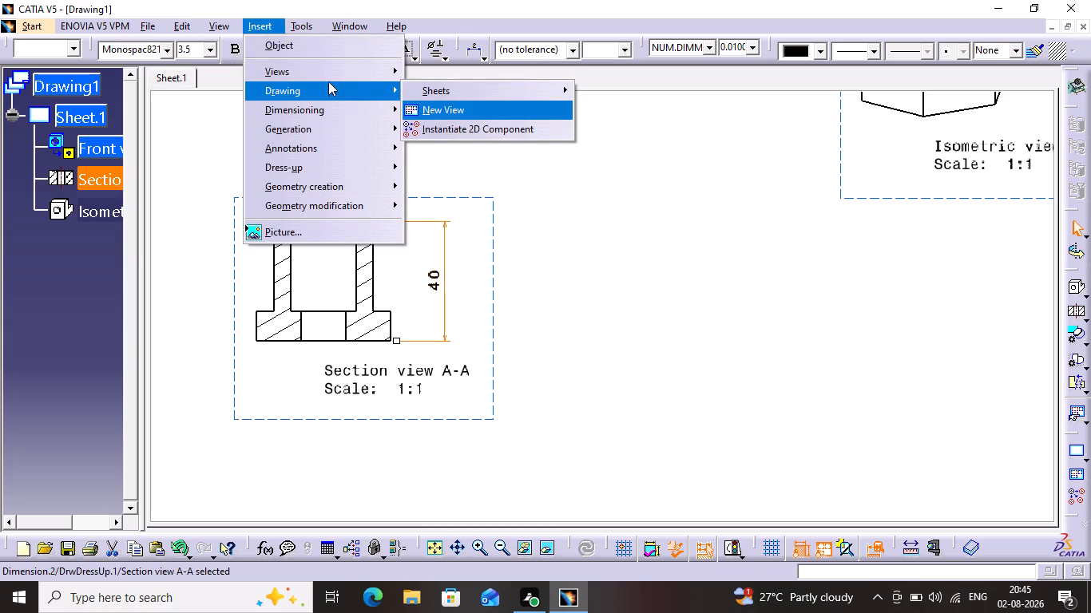
left_click(334, 117)
left_click(432, 113)
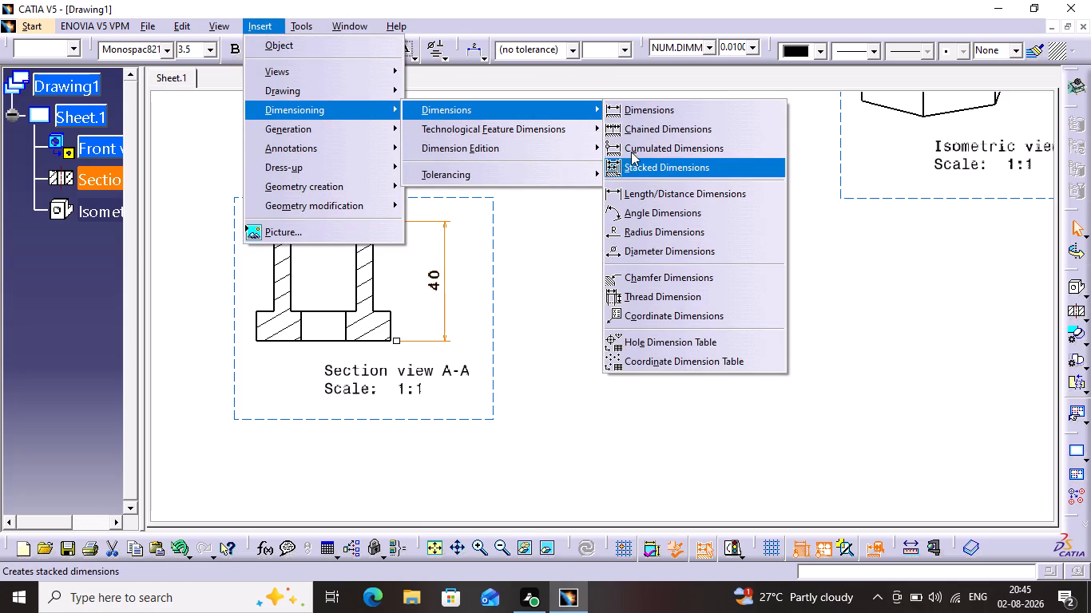
left_click(643, 116)
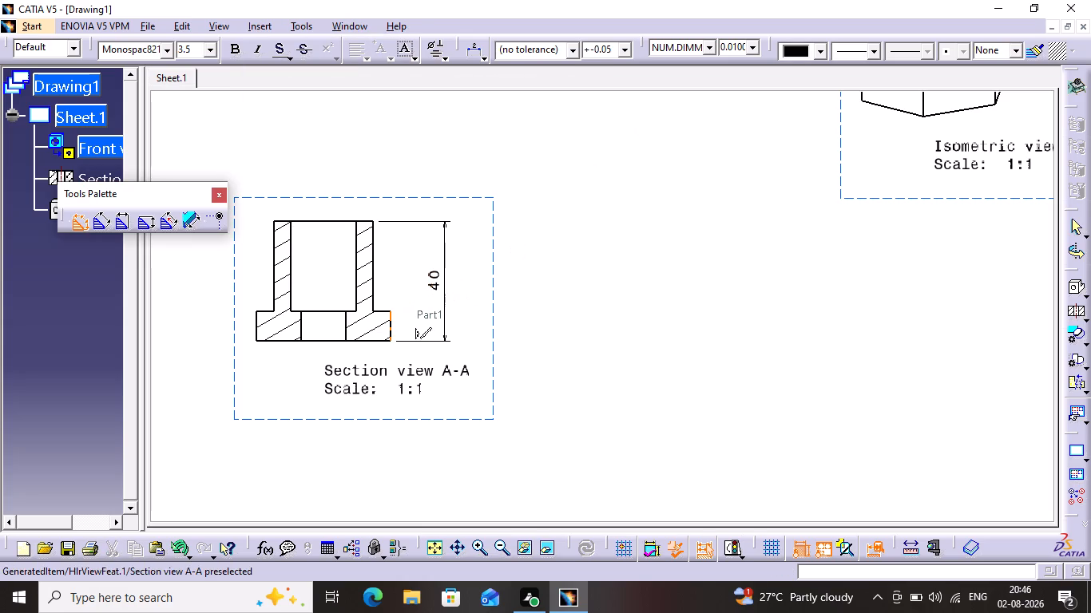
left_click(383, 308)
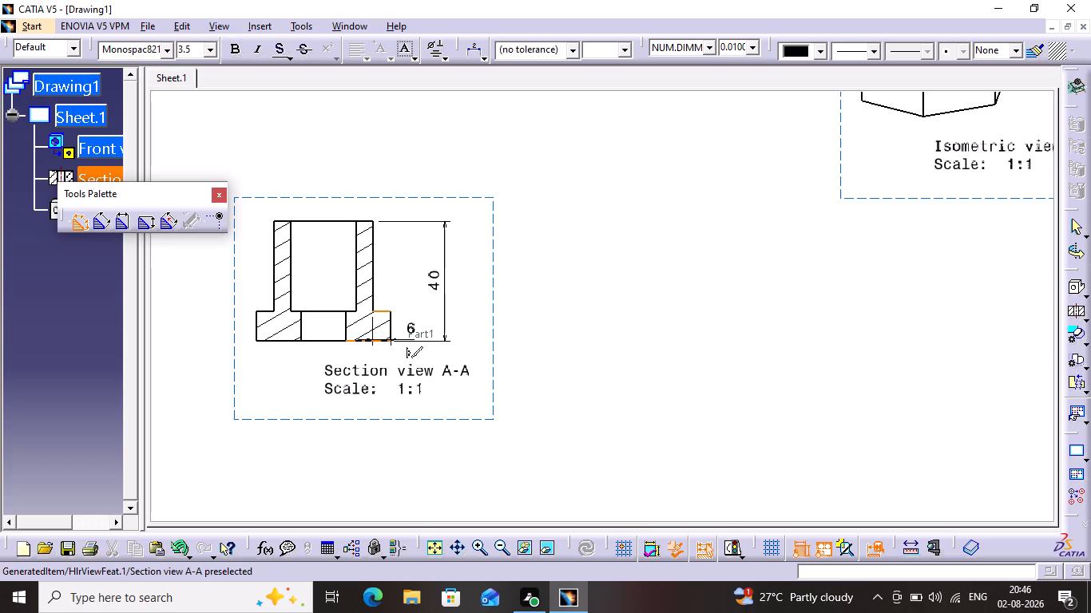
left_click(384, 342)
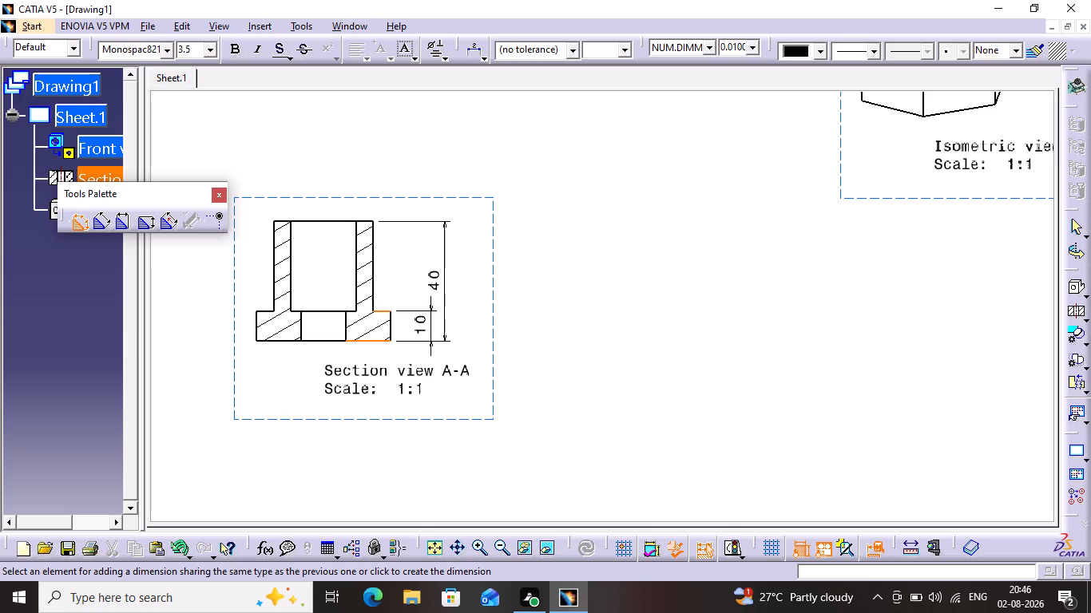
left_click(439, 326)
left_click(529, 318)
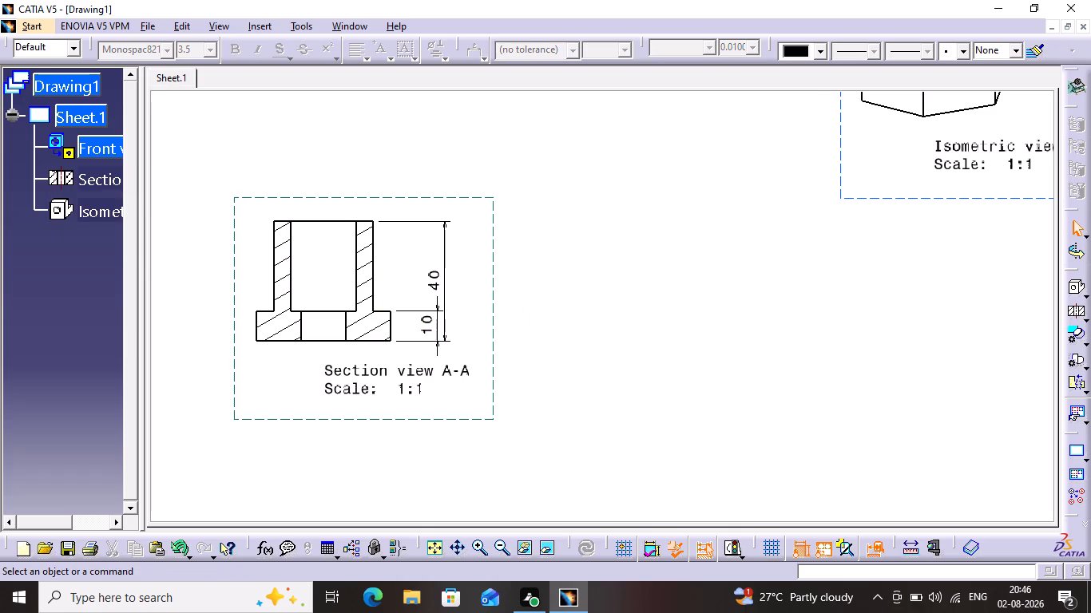
Dimension the cylindrical body's outer diameter in the section view, edge to edge, placing it above the part.
left_click(265, 26)
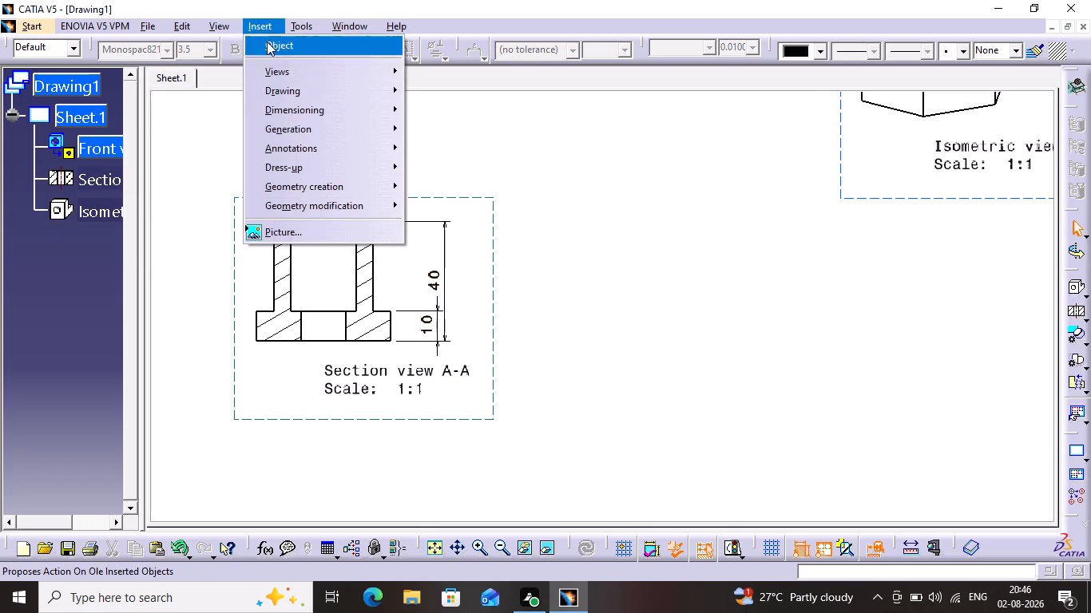
left_click(311, 111)
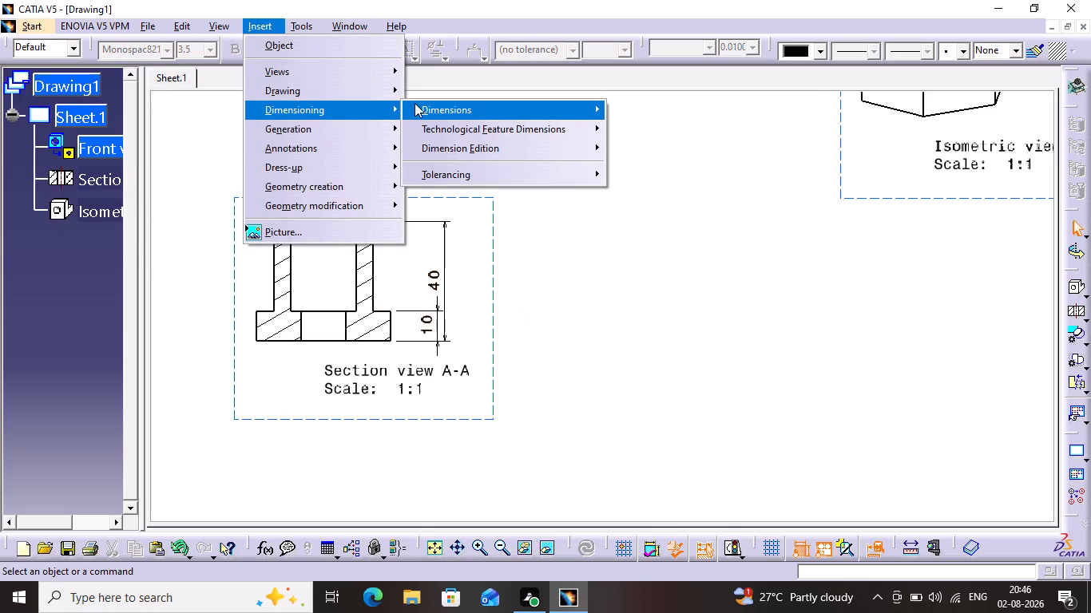
left_click(415, 103)
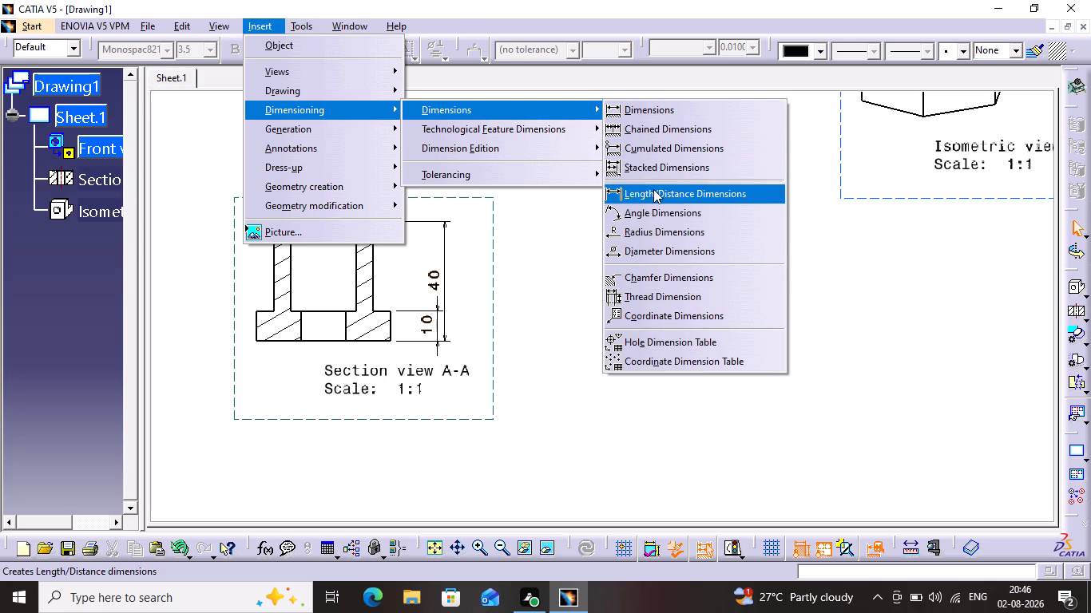
left_click(641, 106)
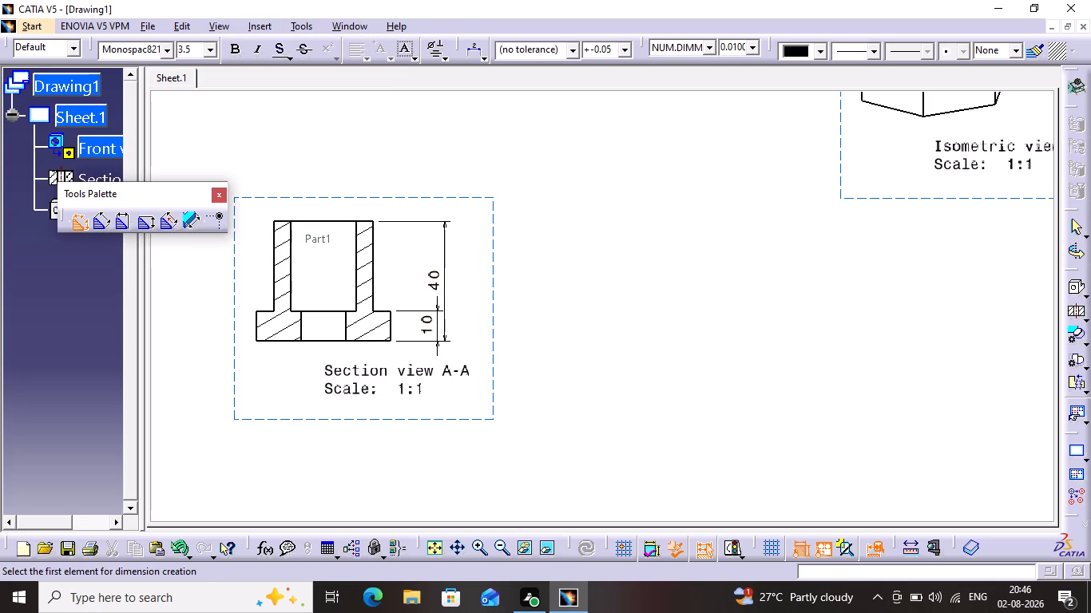
left_click(275, 242)
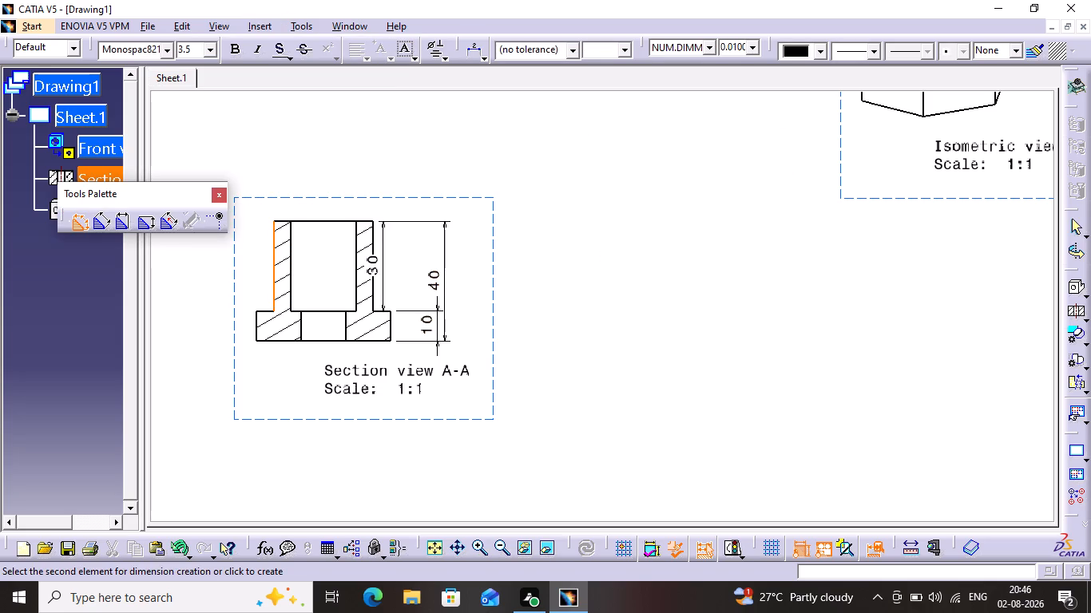
left_click(372, 251)
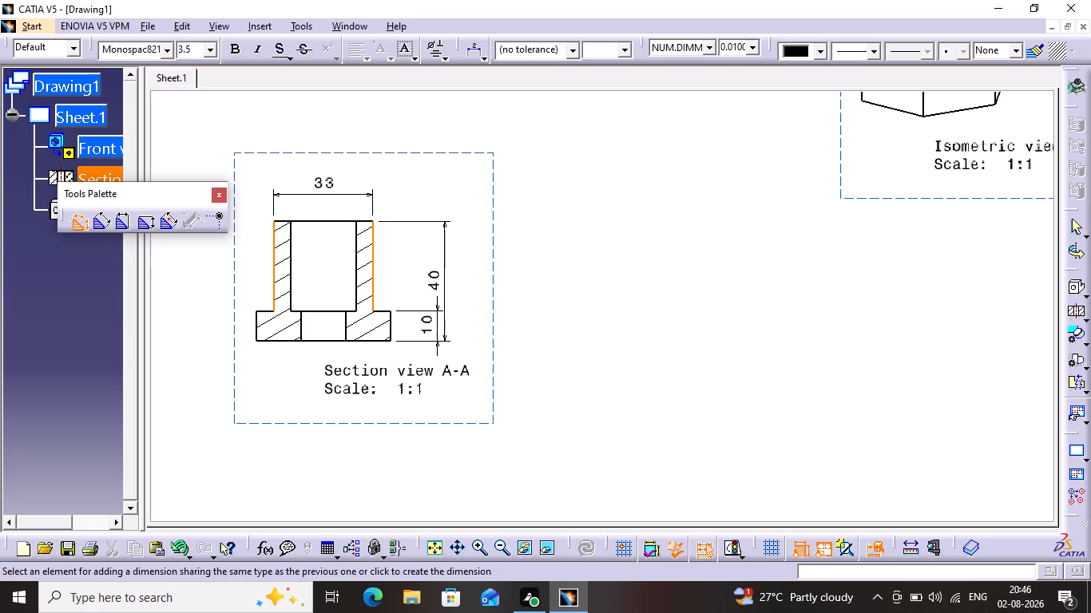
left_click(324, 157)
left_click(460, 154)
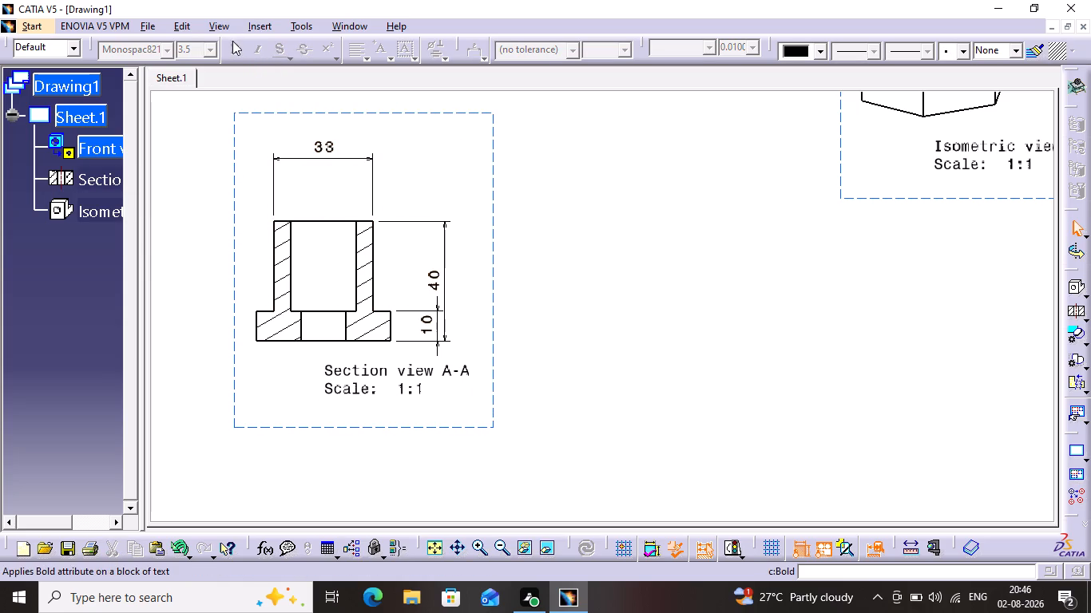
Dimension the large upper bore's width in the section view, placing it between the part and the outer diameter dimension.
left_click(254, 31)
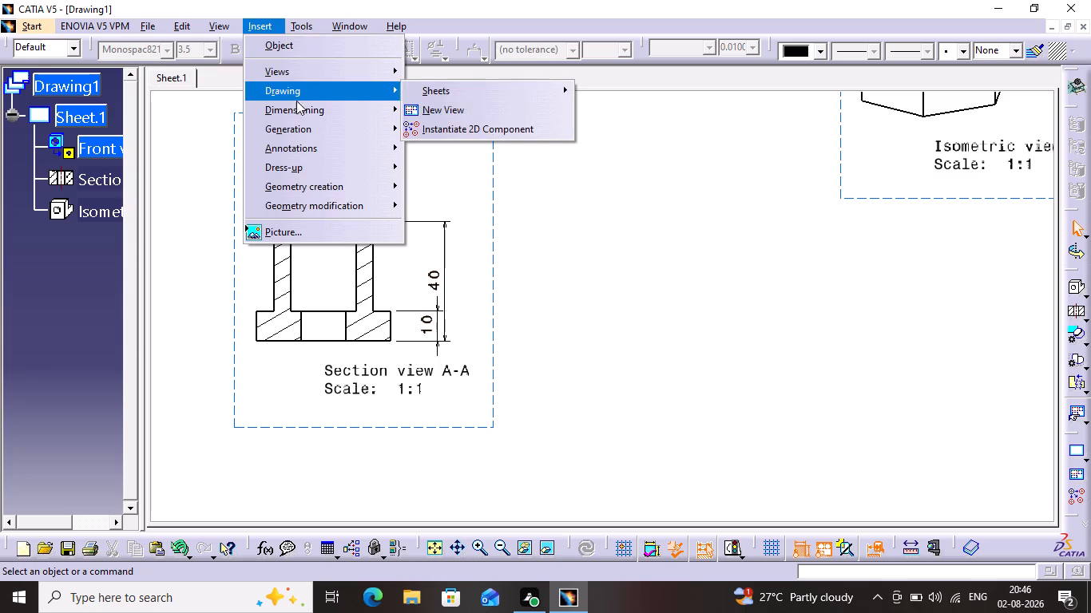
left_click(297, 104)
left_click(433, 107)
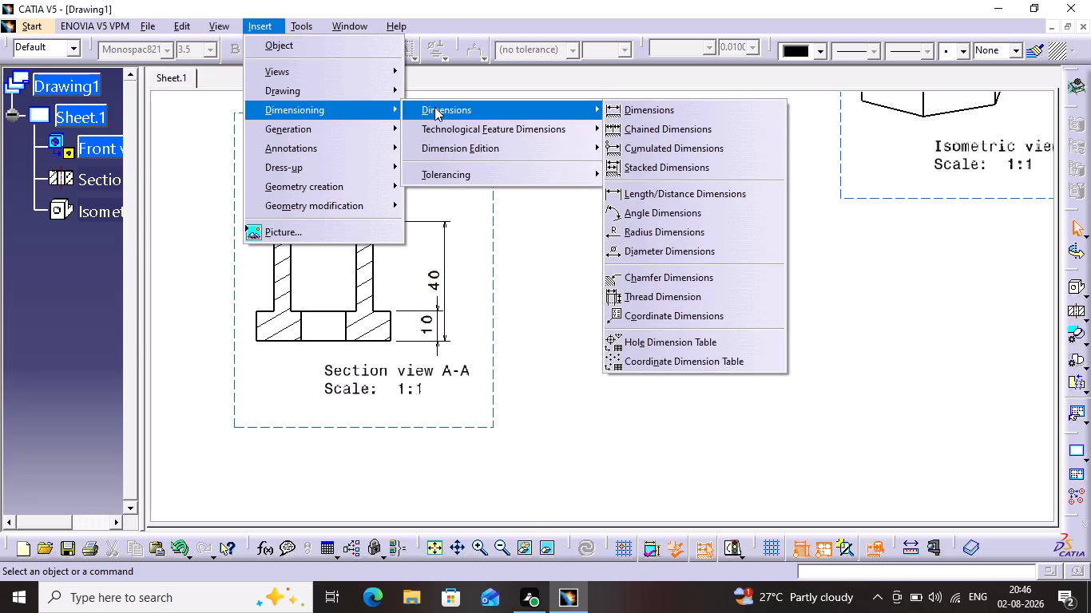
left_click(558, 101)
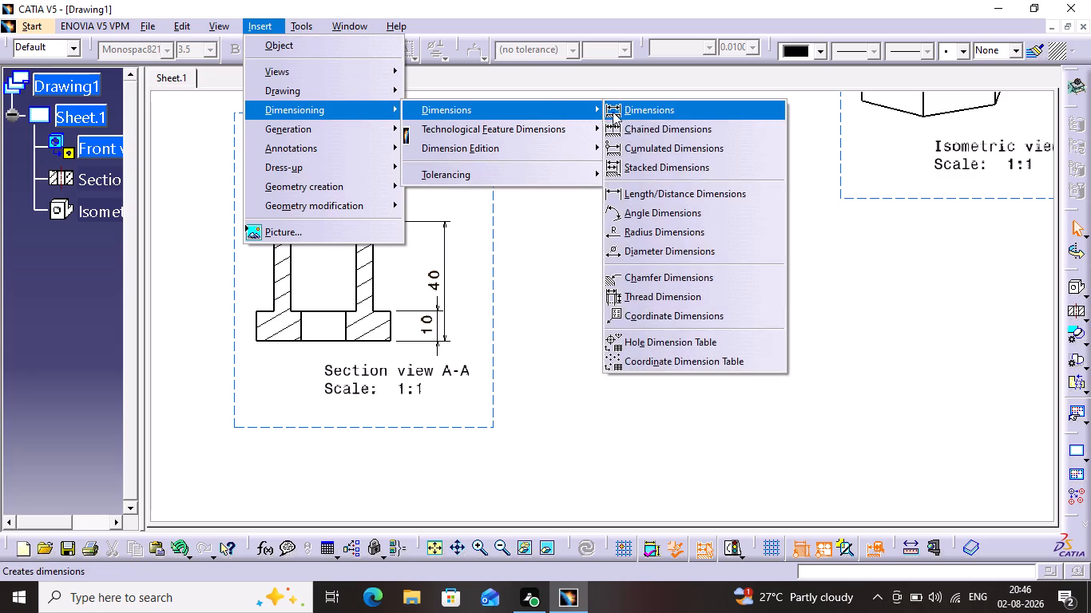
left_click(613, 112)
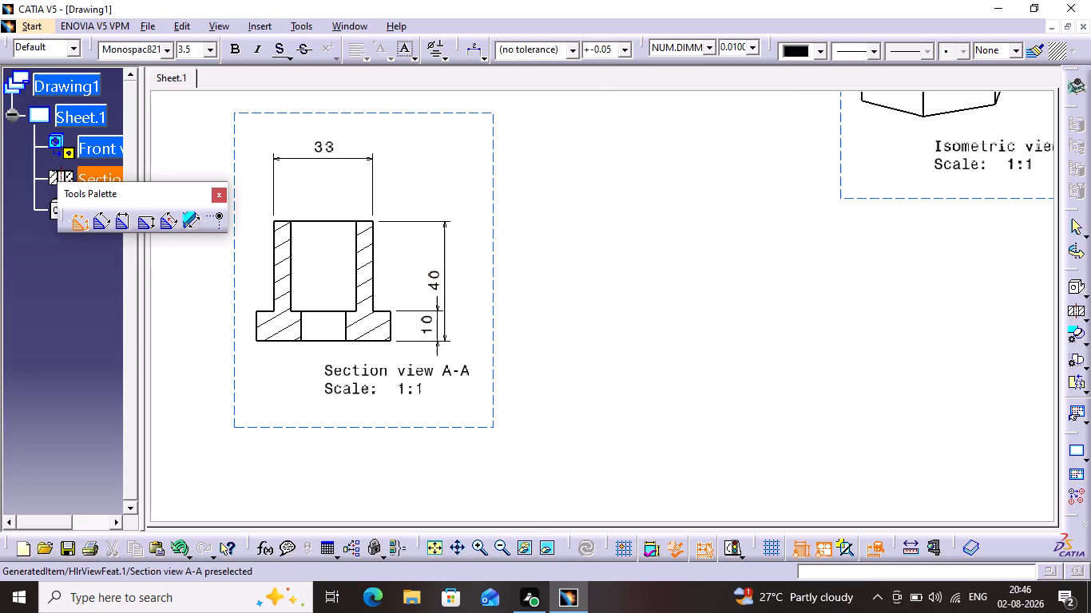
left_click(288, 232)
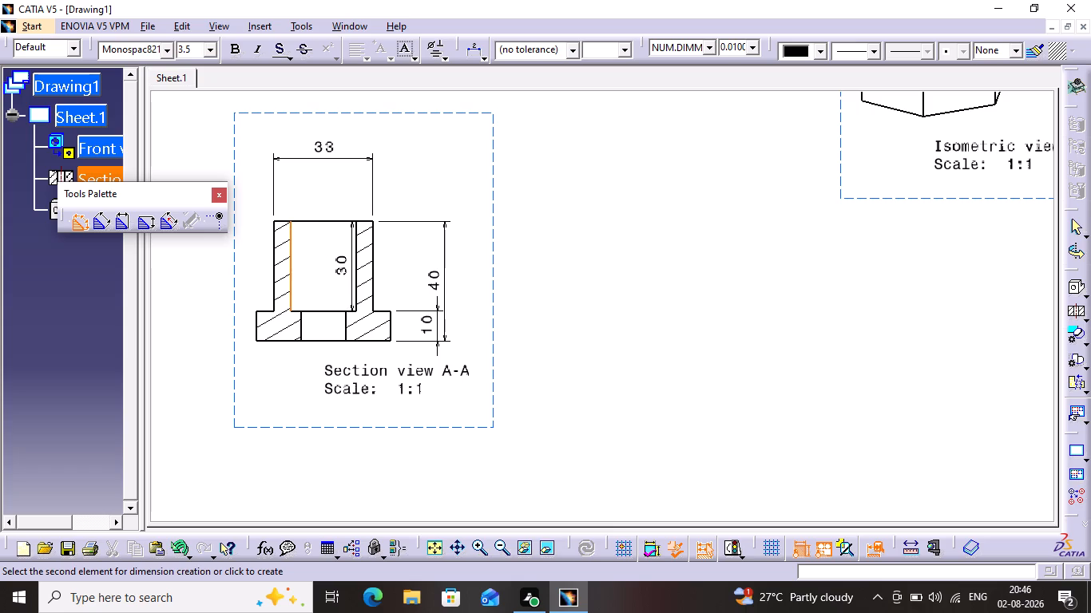
left_click(355, 238)
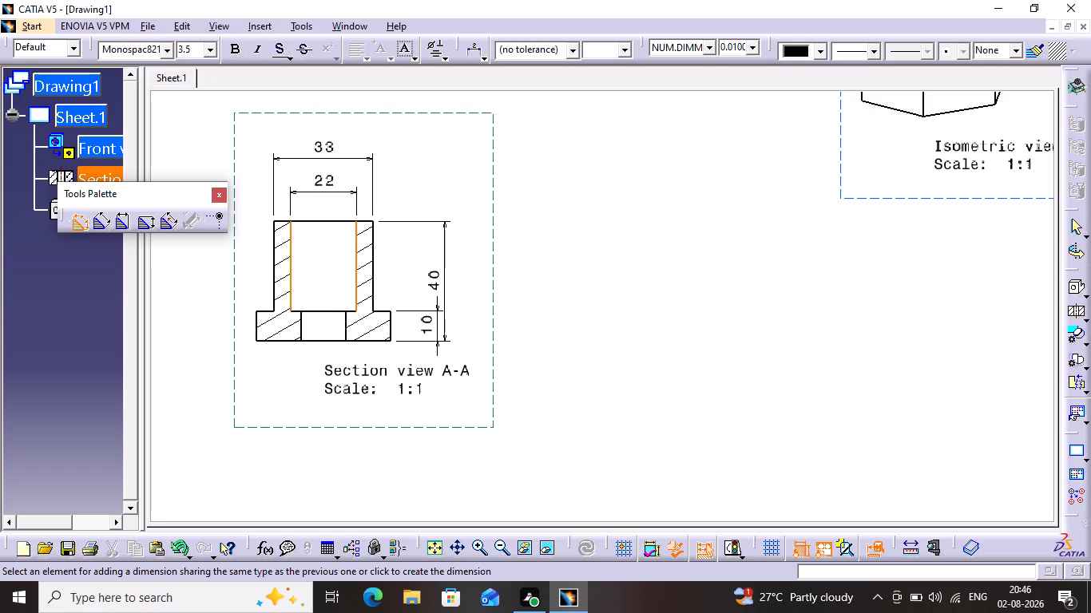
left_click(319, 181)
left_click(425, 171)
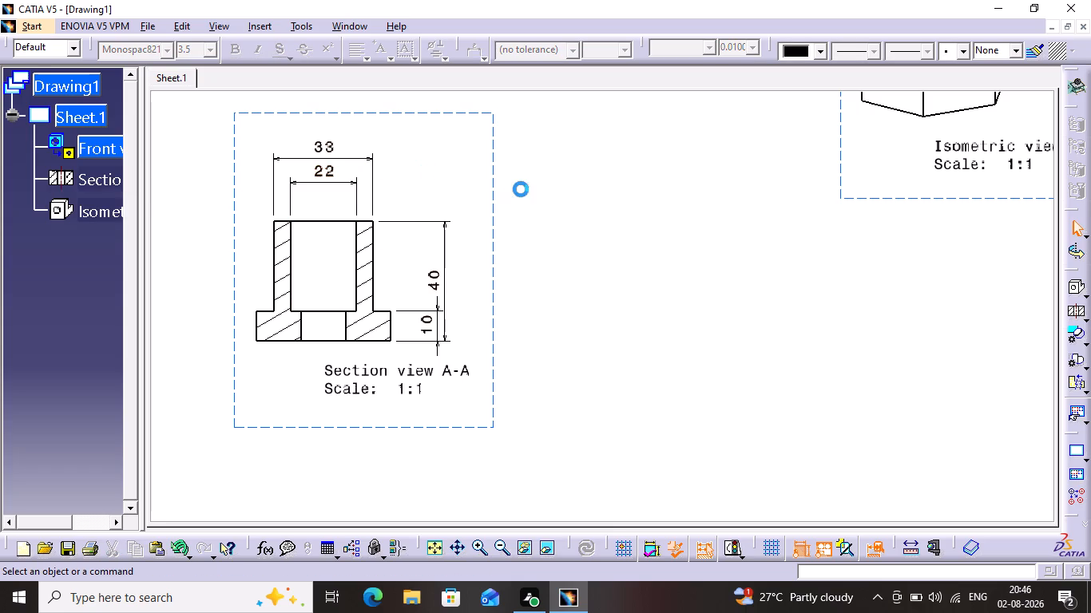
left_click(569, 200)
Dimension the small hole through the hexagonal head in the section view, placing it just below the part.
left_click(210, 28)
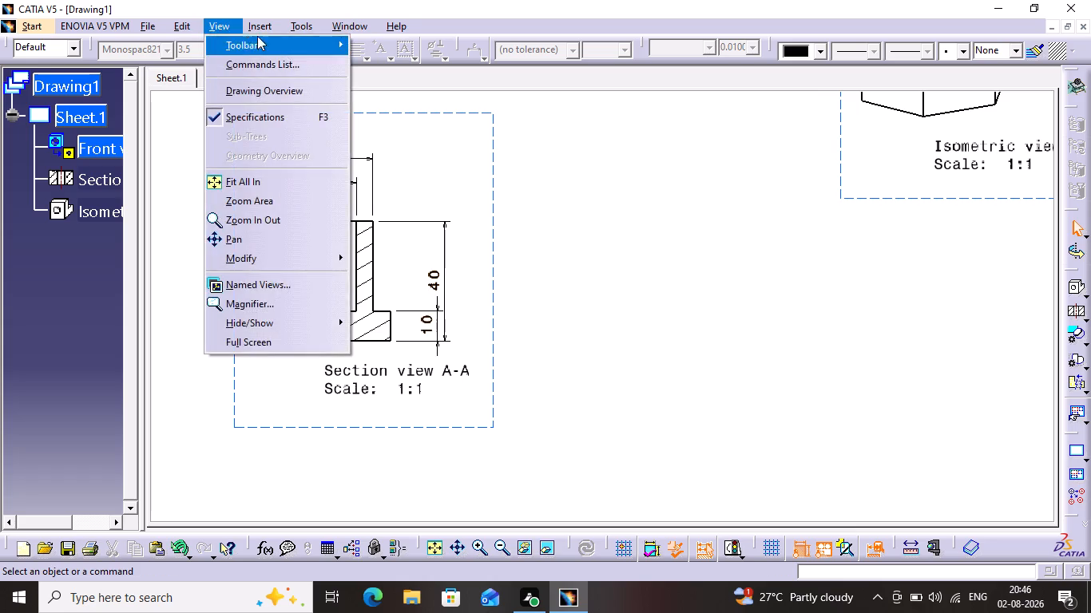
left_click(261, 32)
left_click(264, 26)
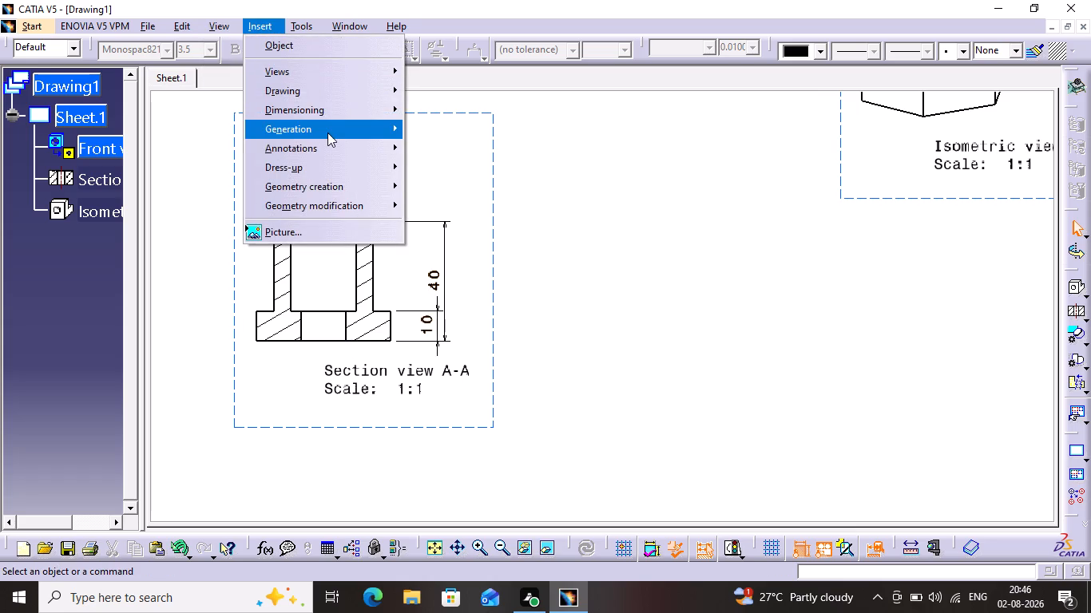
left_click(428, 111)
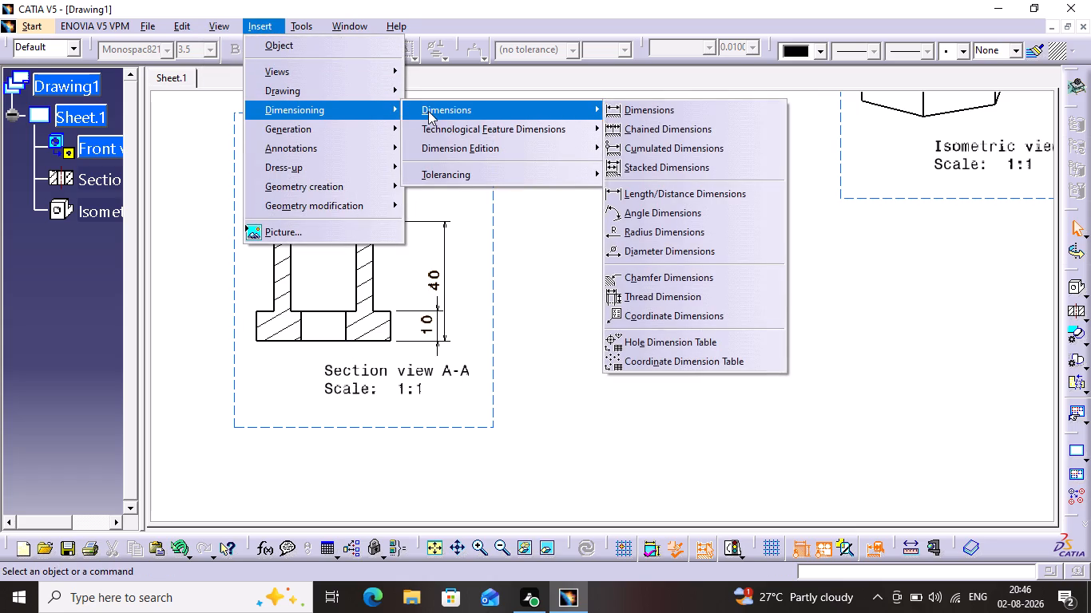
left_click(732, 107)
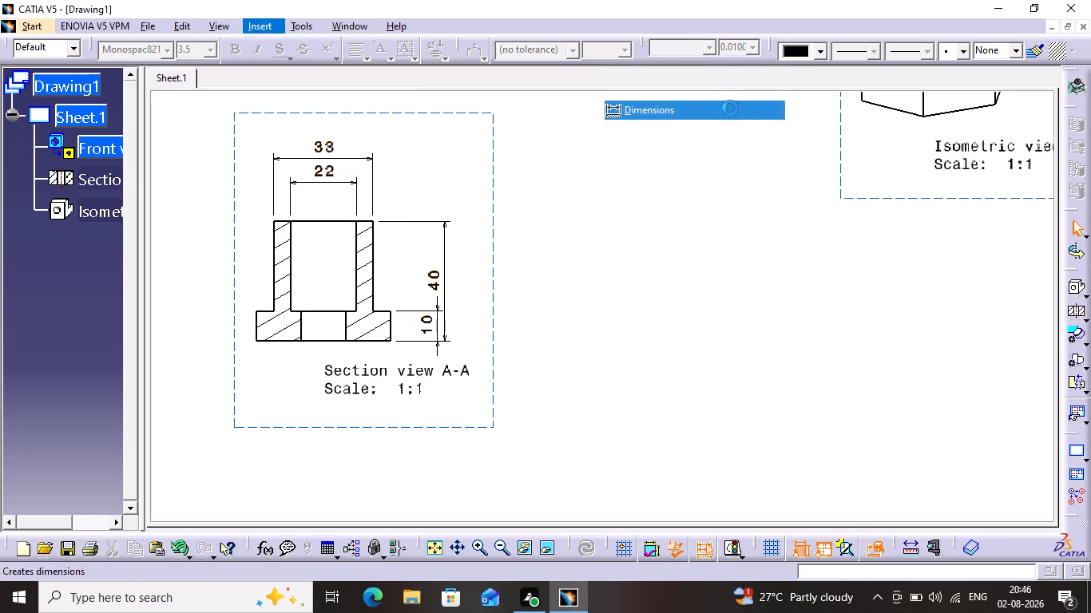
left_click(302, 331)
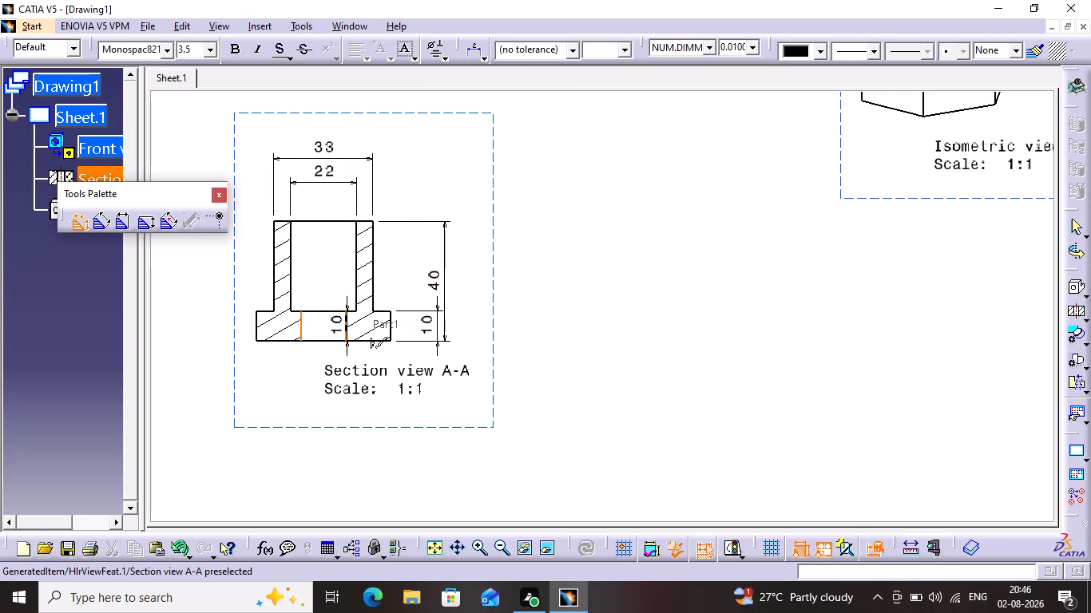
left_click(347, 330)
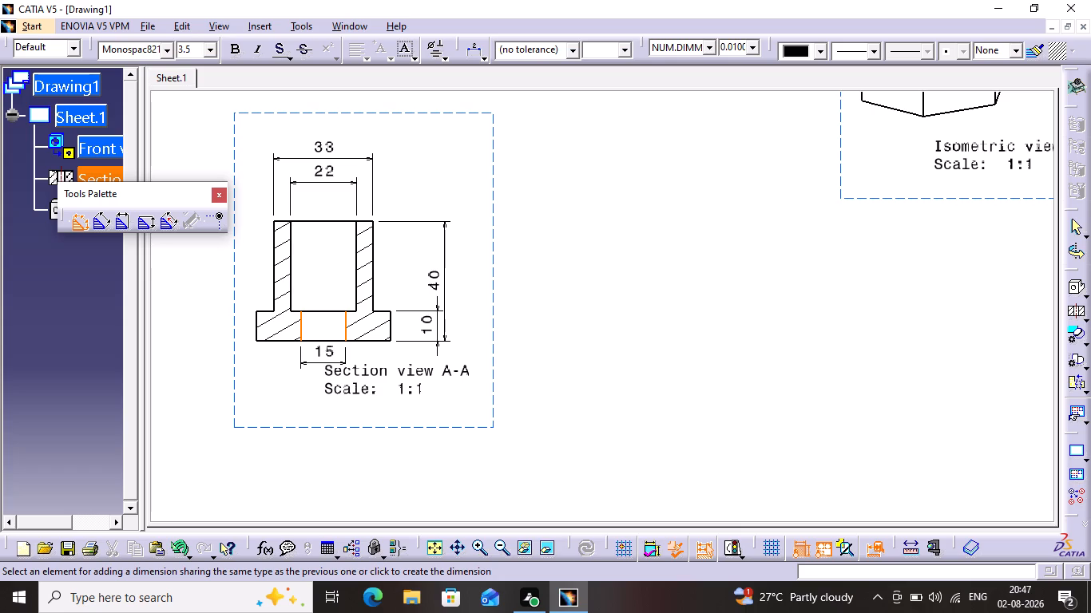
left_click(323, 363)
left_click(613, 352)
Dimension the hexagonal head's overall width in the front view, between its outer vertical edges, placing it above the part.
middle_click_drag(574, 351, 864, 363)
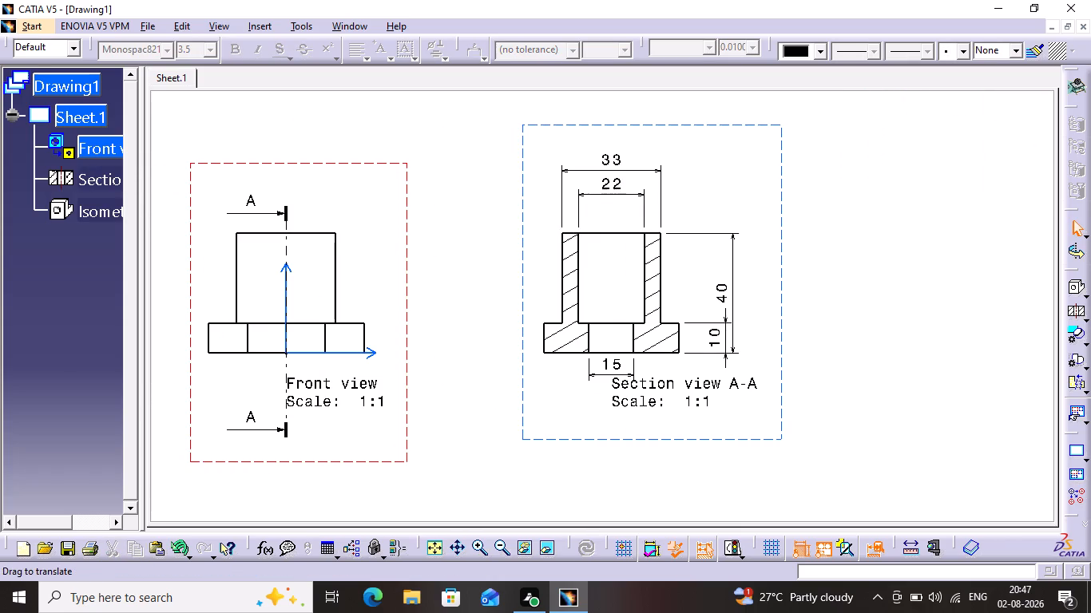
middle_click_drag(864, 363, 863, 362)
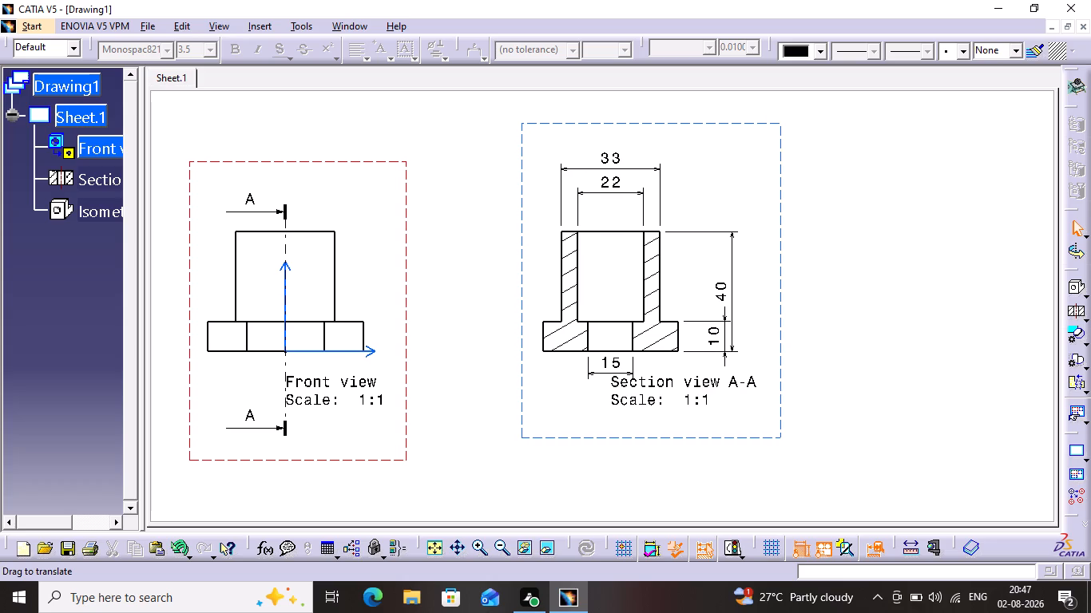
middle_click_drag(863, 362, 859, 366)
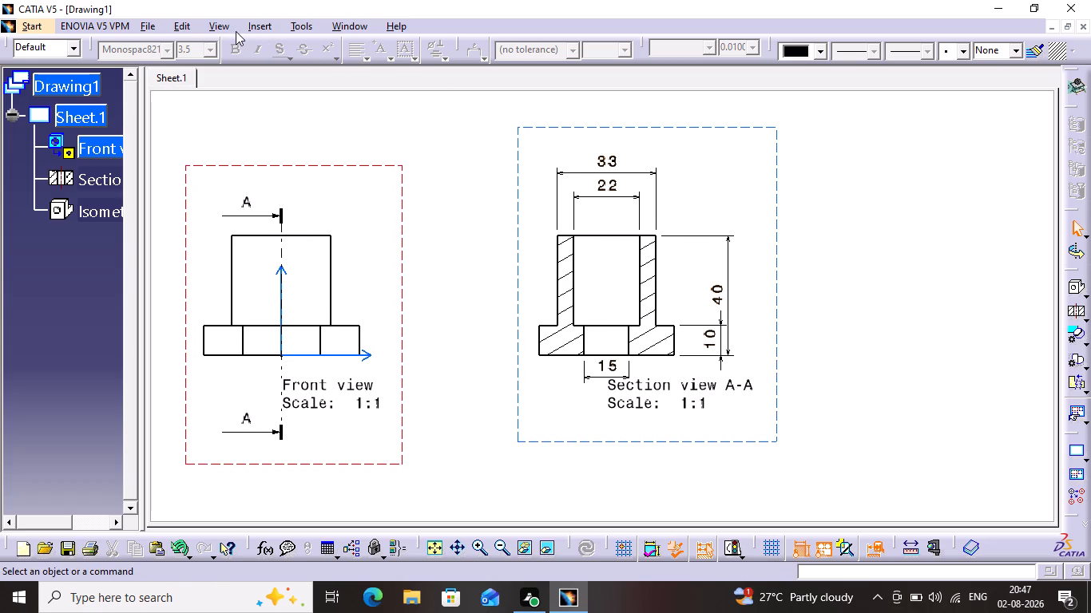
left_click(244, 26)
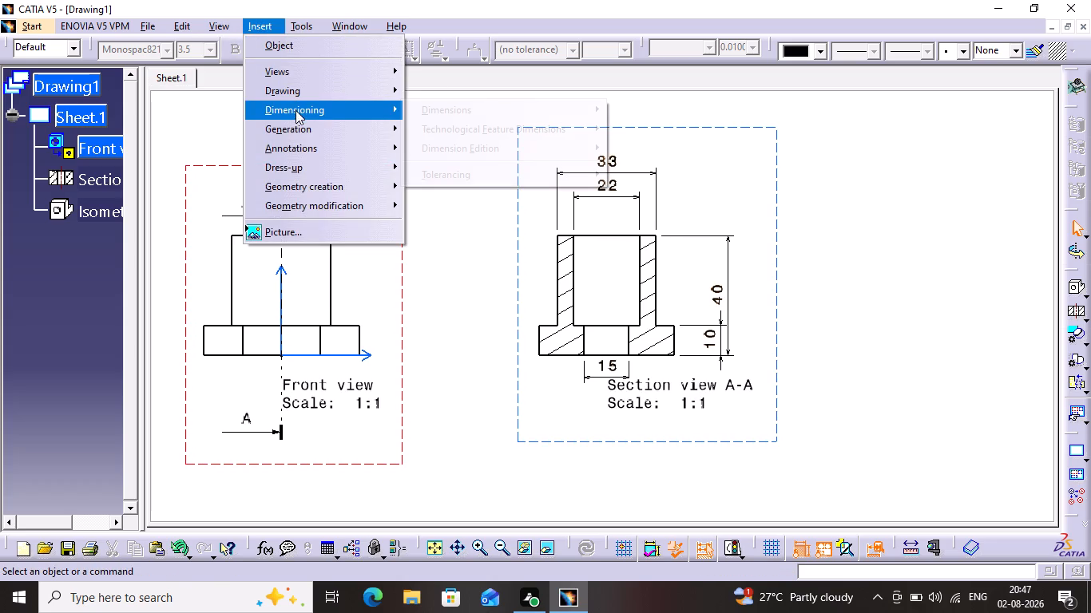
left_click(296, 110)
left_click(445, 108)
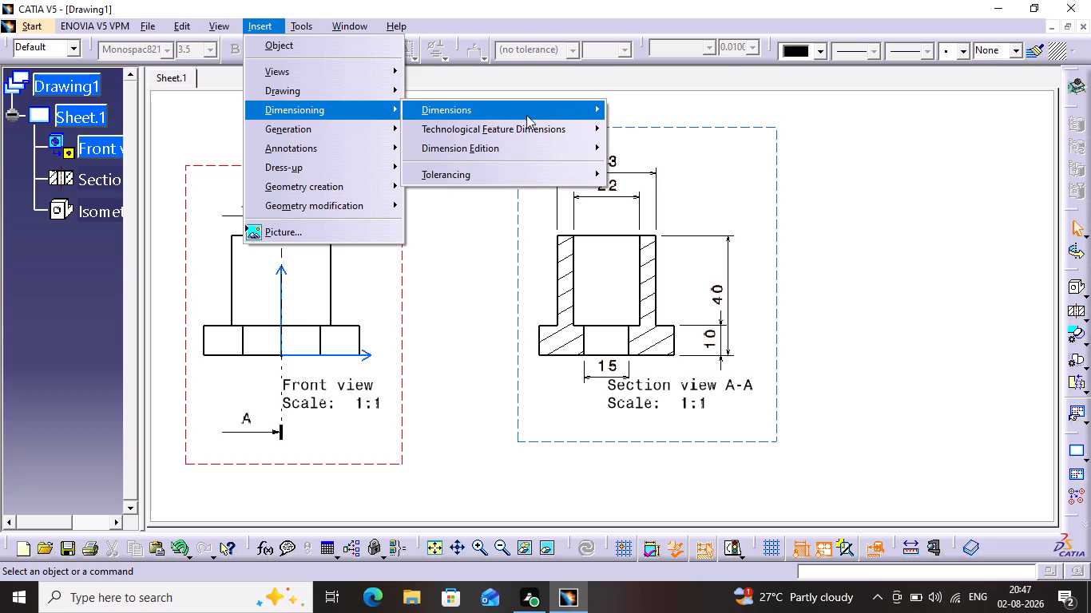
left_click(526, 115)
left_click(648, 105)
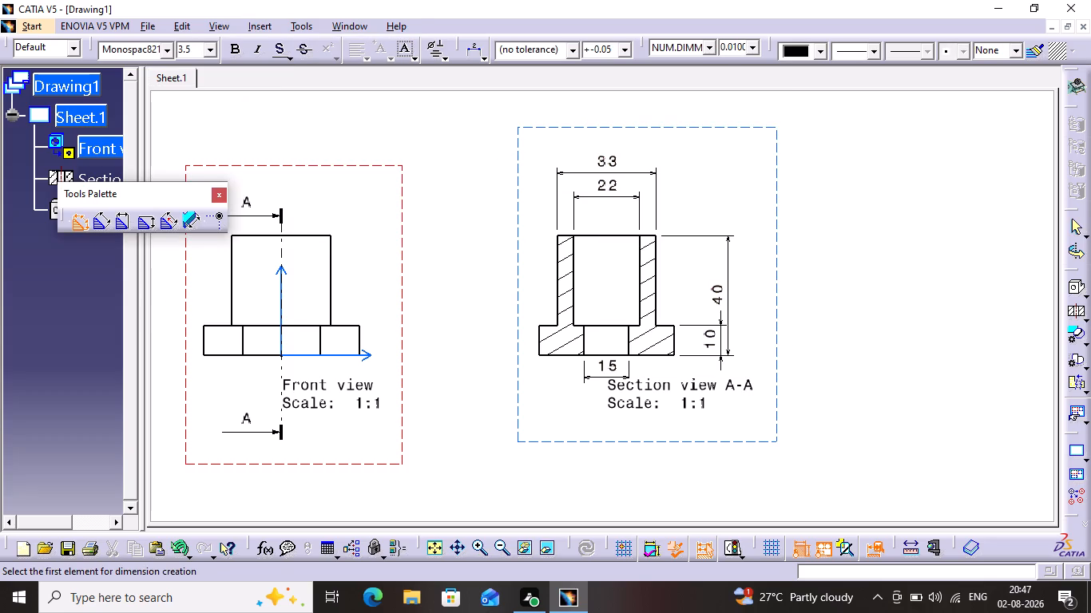
left_click(204, 334)
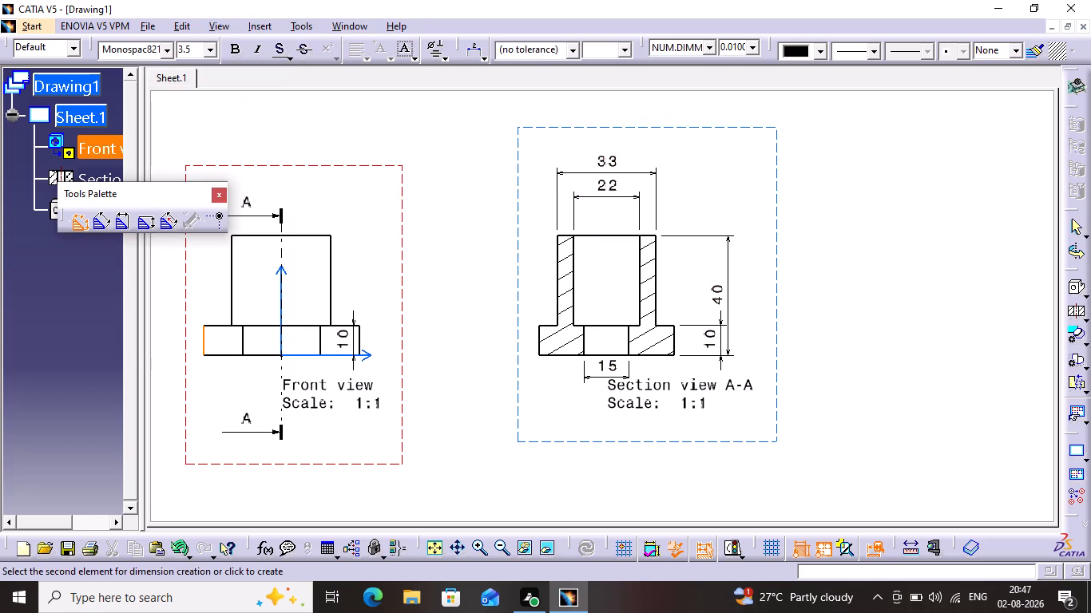
left_click(359, 338)
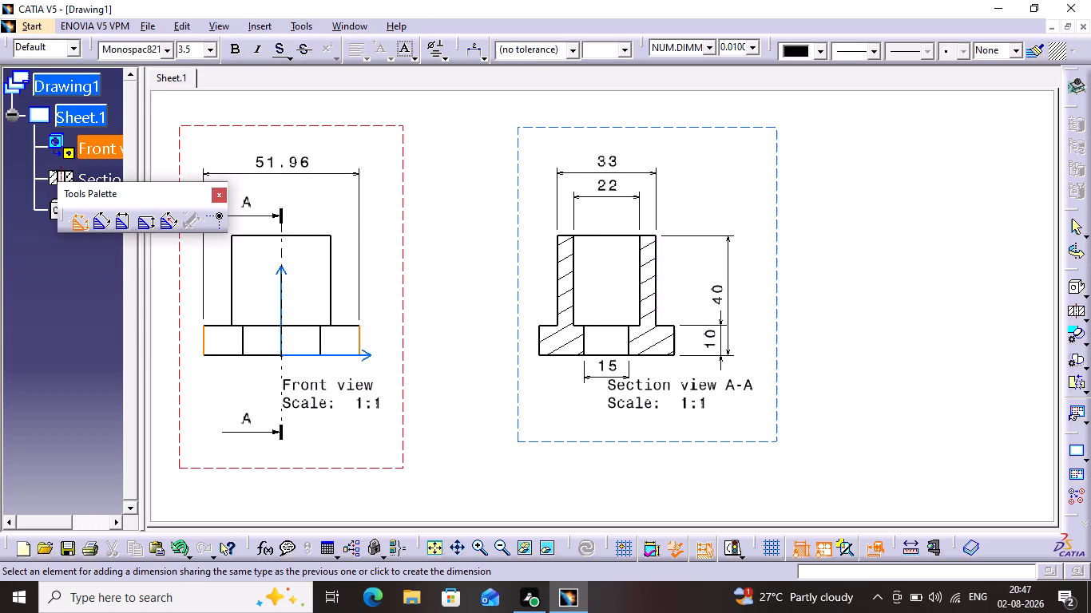
left_click(285, 164)
left_click(307, 180)
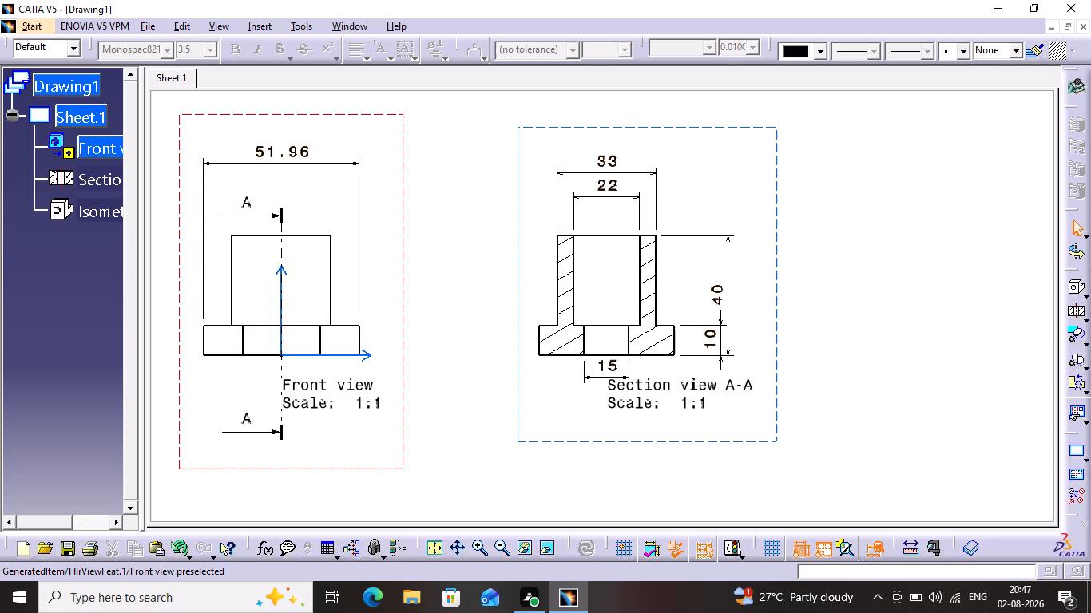
Dimension the cylindrical body's height above the head in the front view, placing it beside the part's right side.
left_click(276, 20)
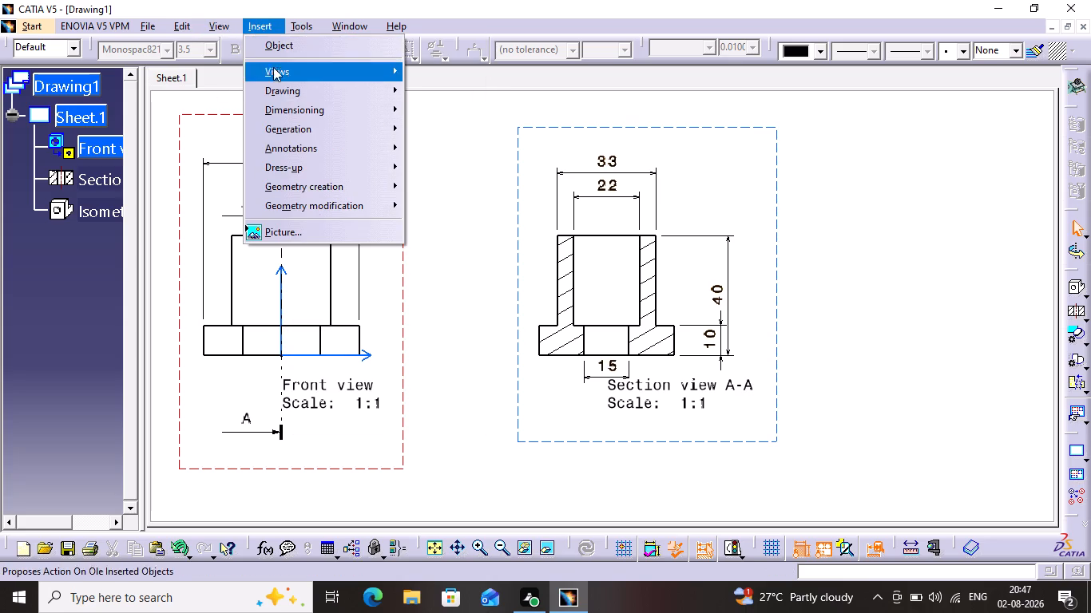
left_click(516, 115)
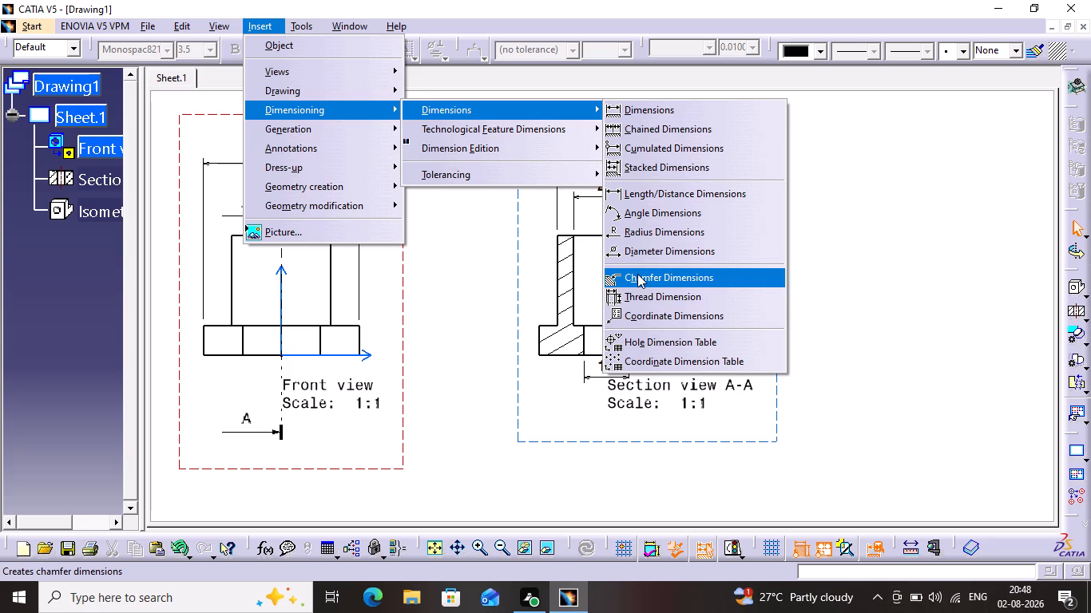
left_click(656, 118)
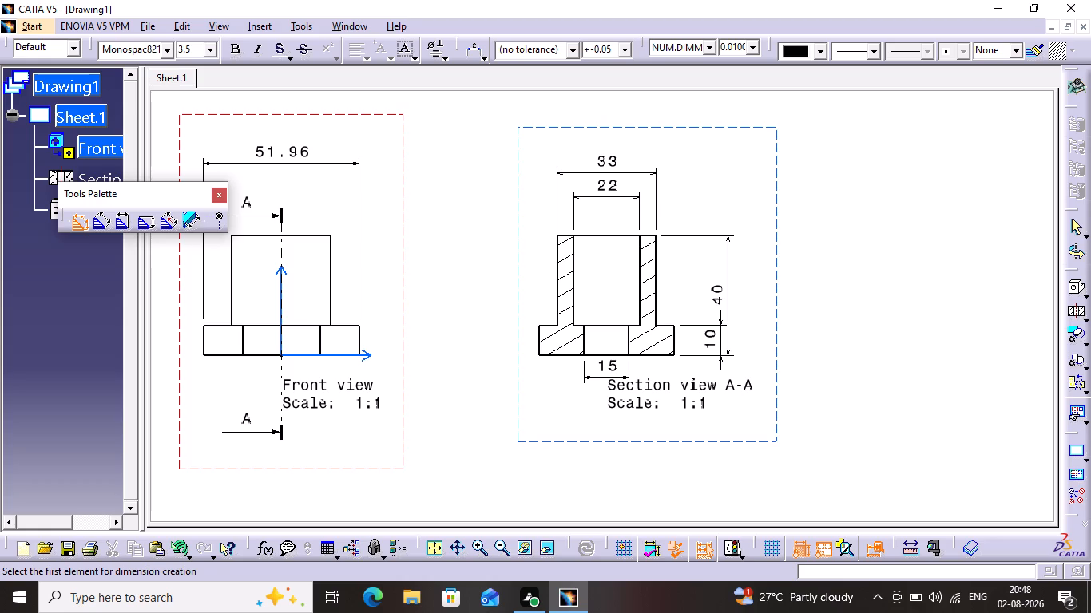
left_click(330, 267)
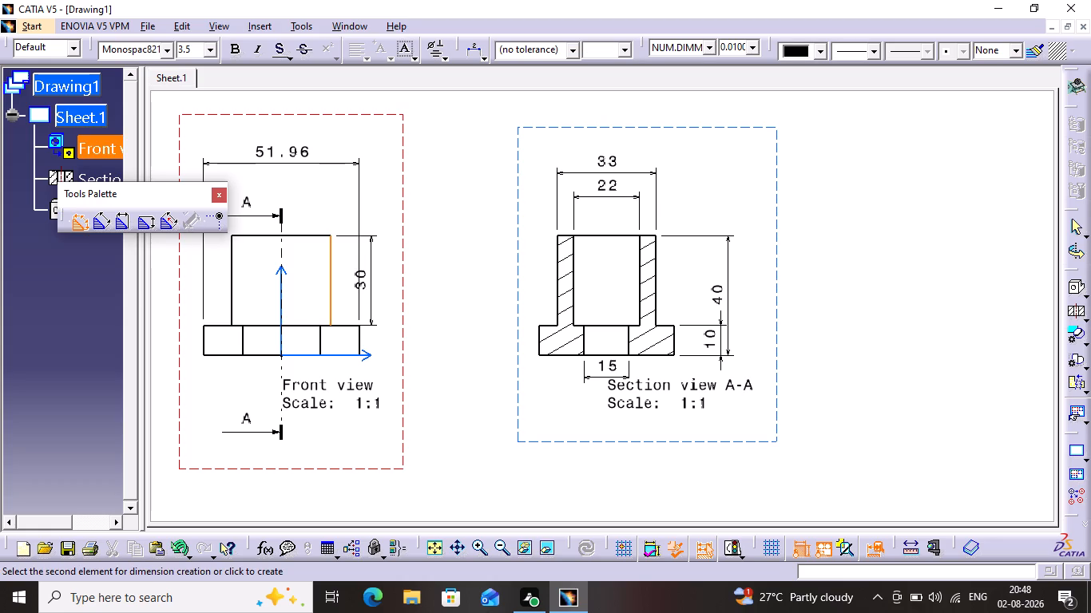
left_click(406, 290)
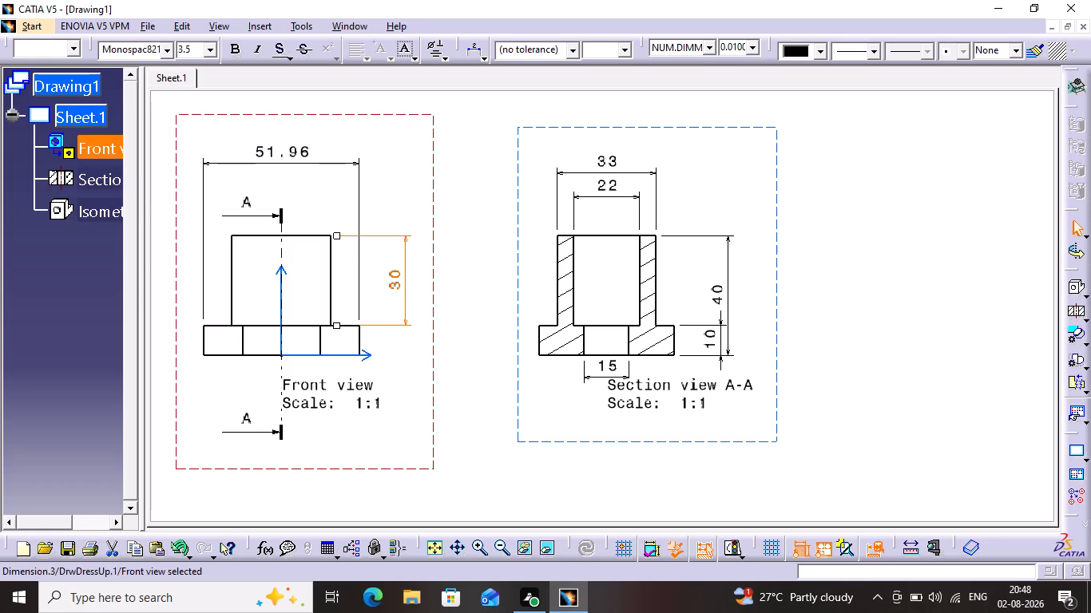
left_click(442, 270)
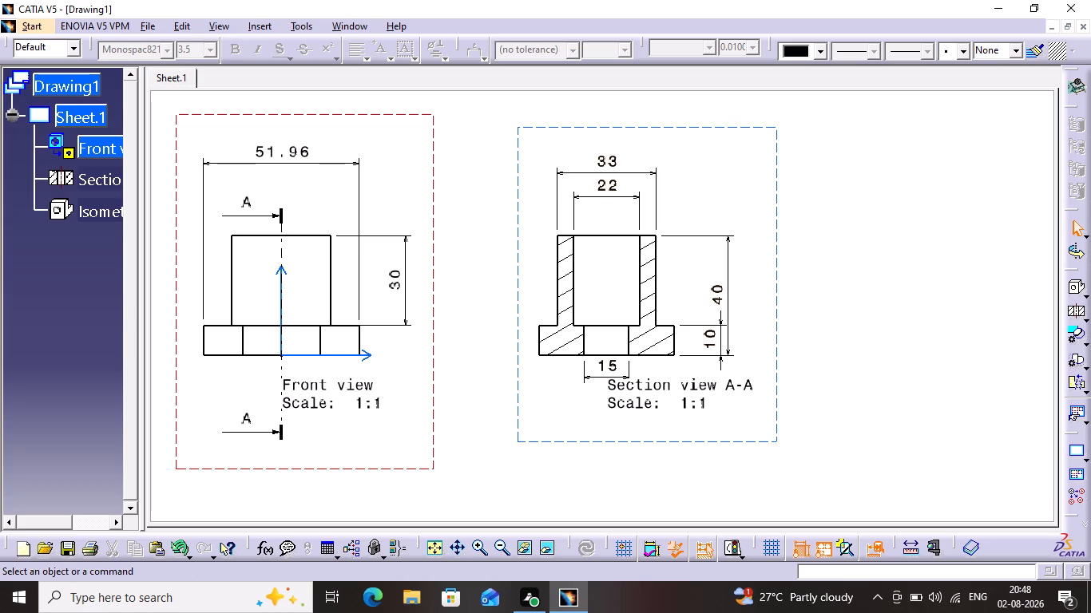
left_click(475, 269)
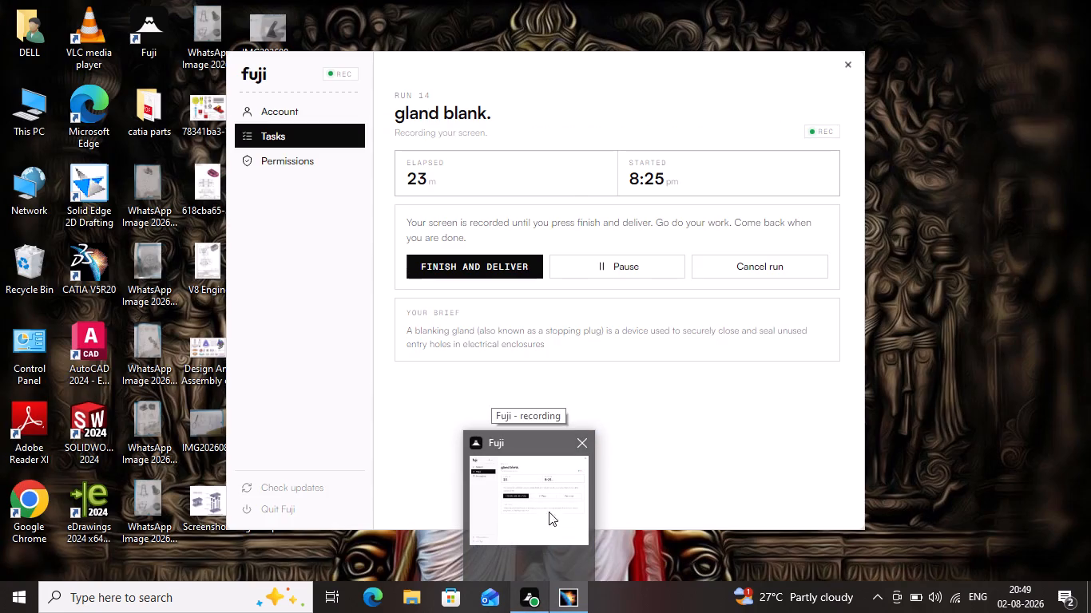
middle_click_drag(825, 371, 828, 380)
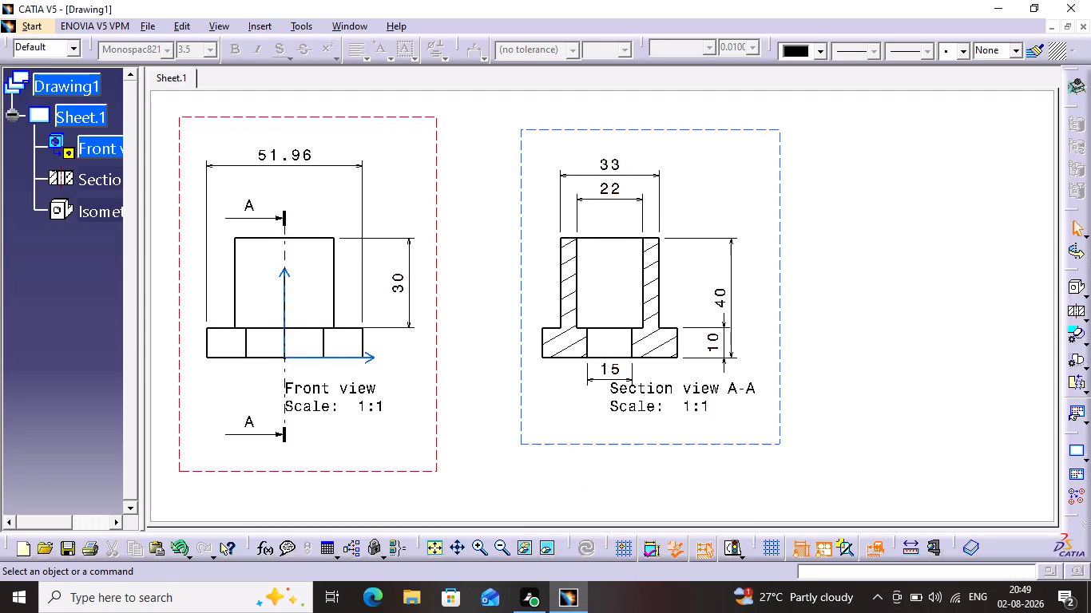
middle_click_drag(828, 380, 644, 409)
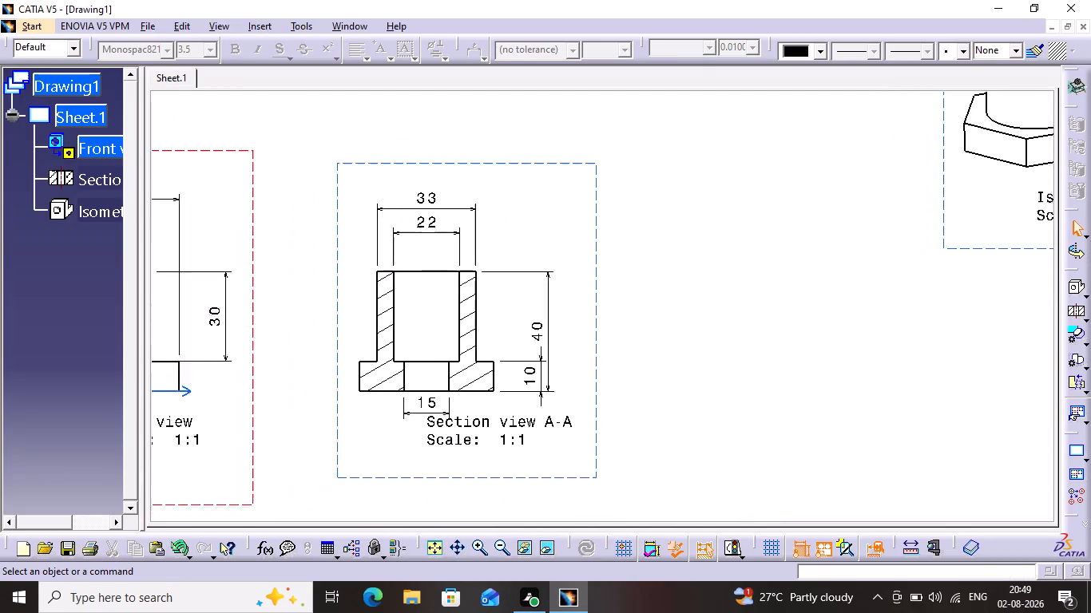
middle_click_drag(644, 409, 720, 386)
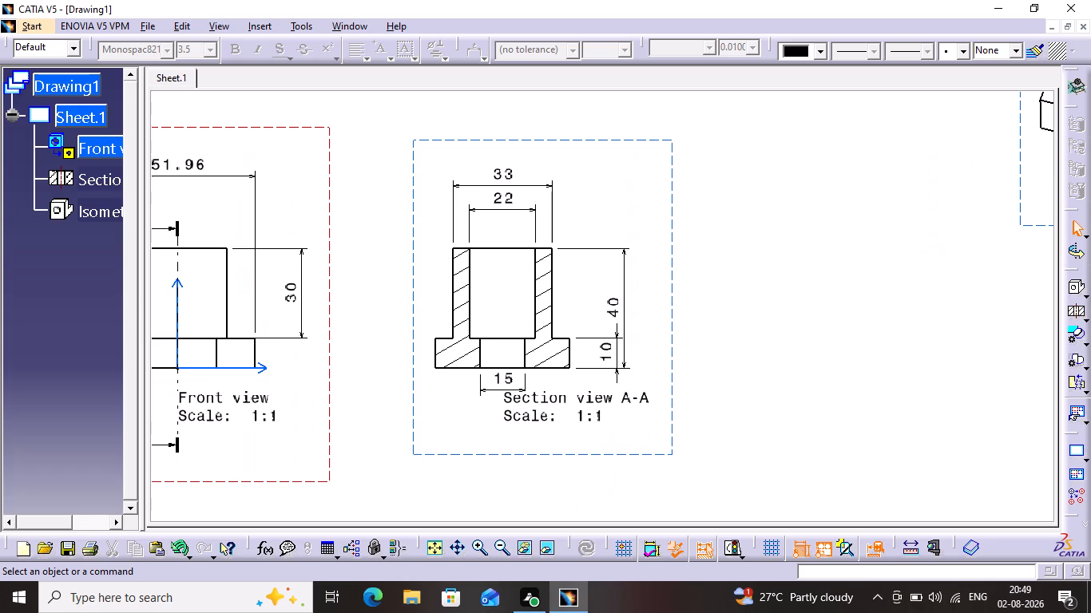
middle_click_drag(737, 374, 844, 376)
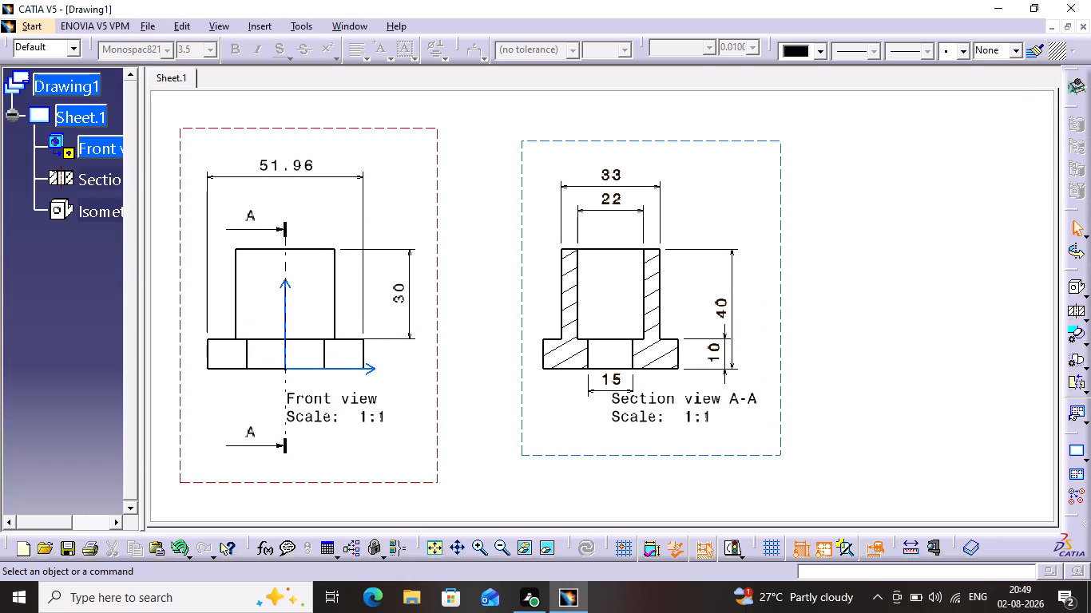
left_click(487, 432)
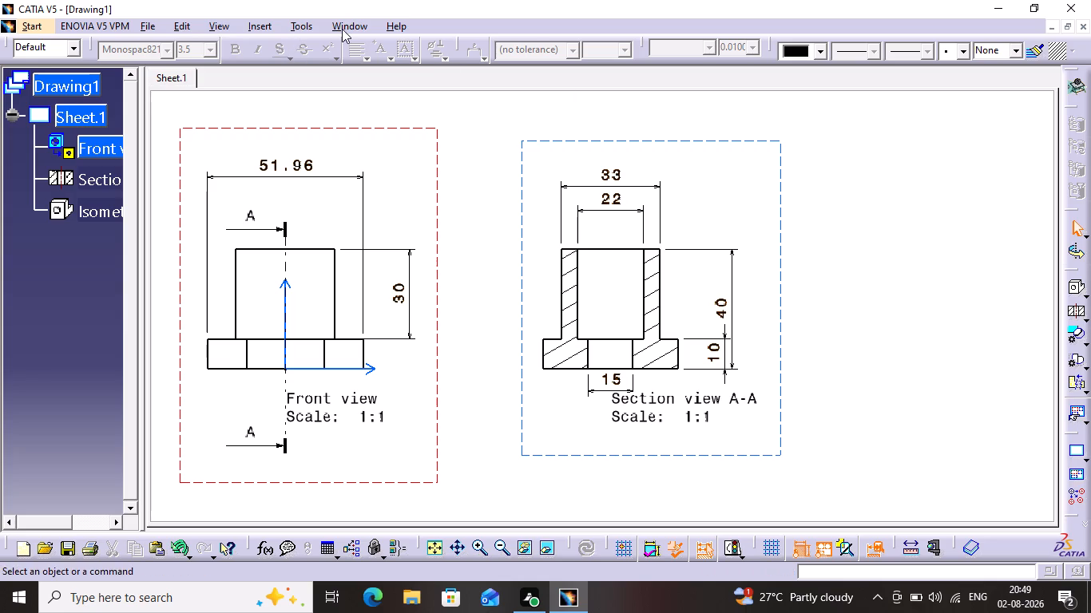
Dimension the hexagonal head's overall width in the section view, between its outer vertical edges, placing it below the small hole's dimension and the view label.
left_click(248, 28)
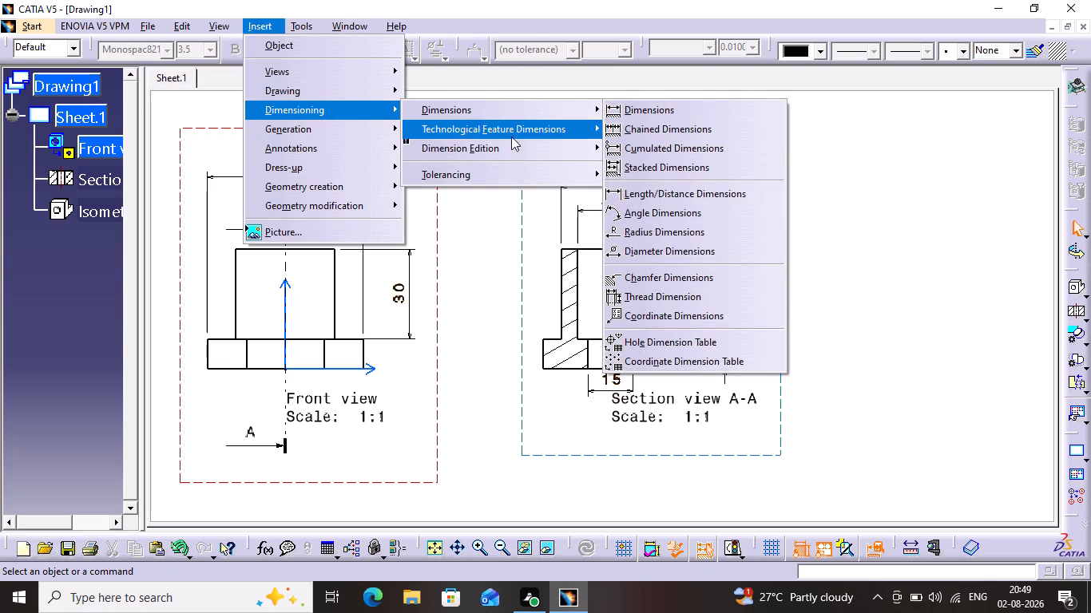
left_click(569, 115)
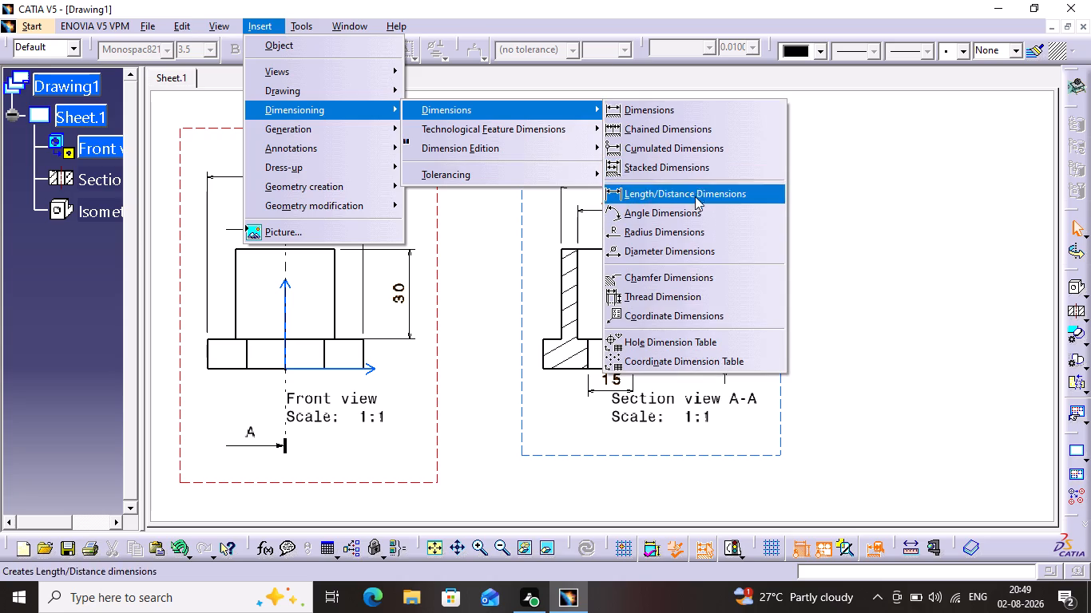
left_click(667, 107)
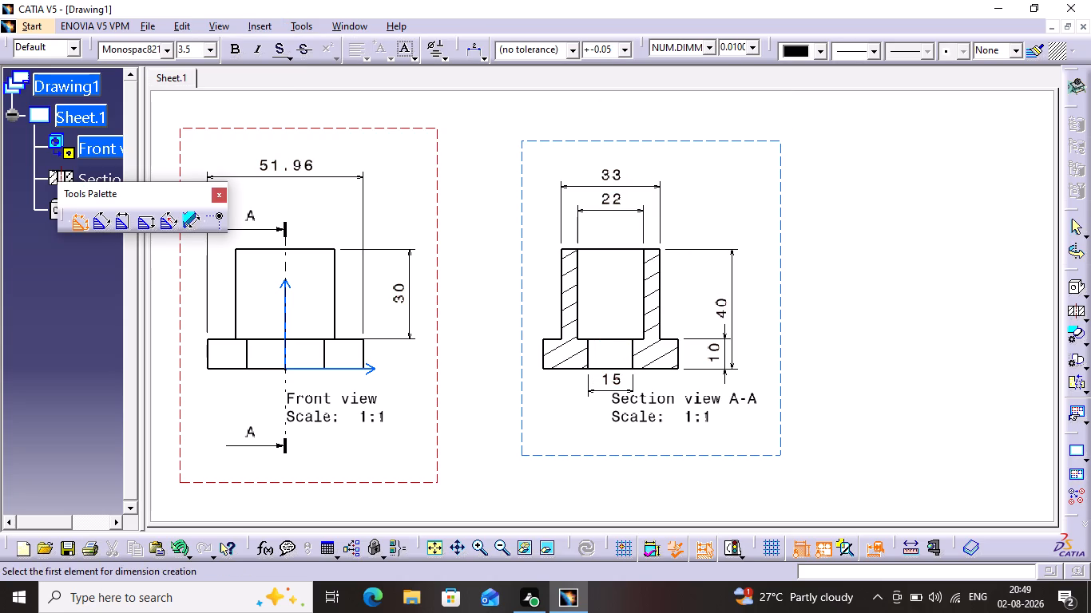
left_click(545, 353)
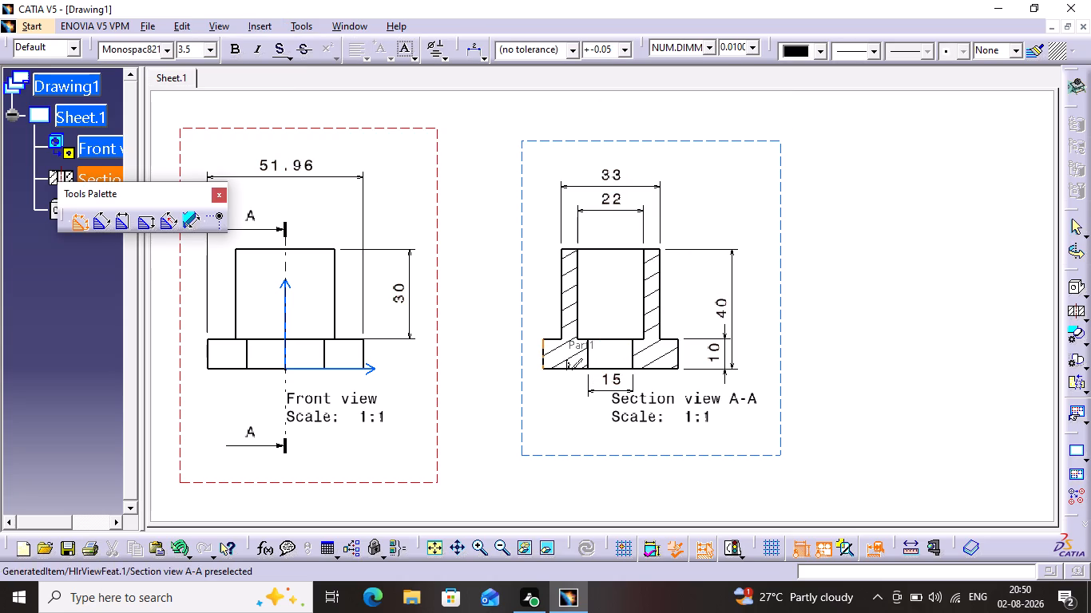
left_click(677, 353)
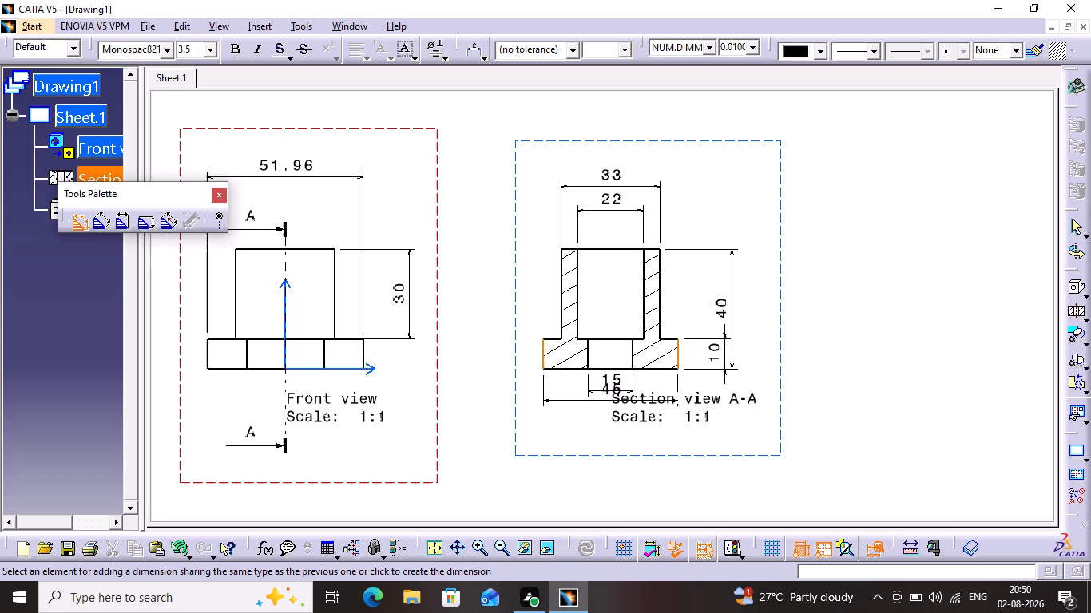
left_click(660, 461)
left_click(703, 448)
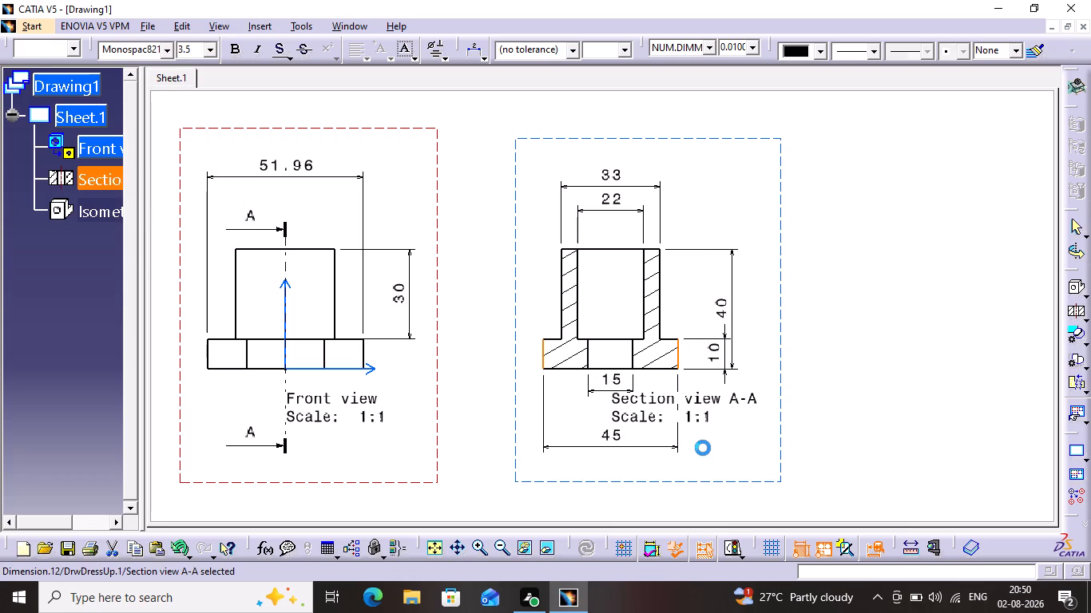
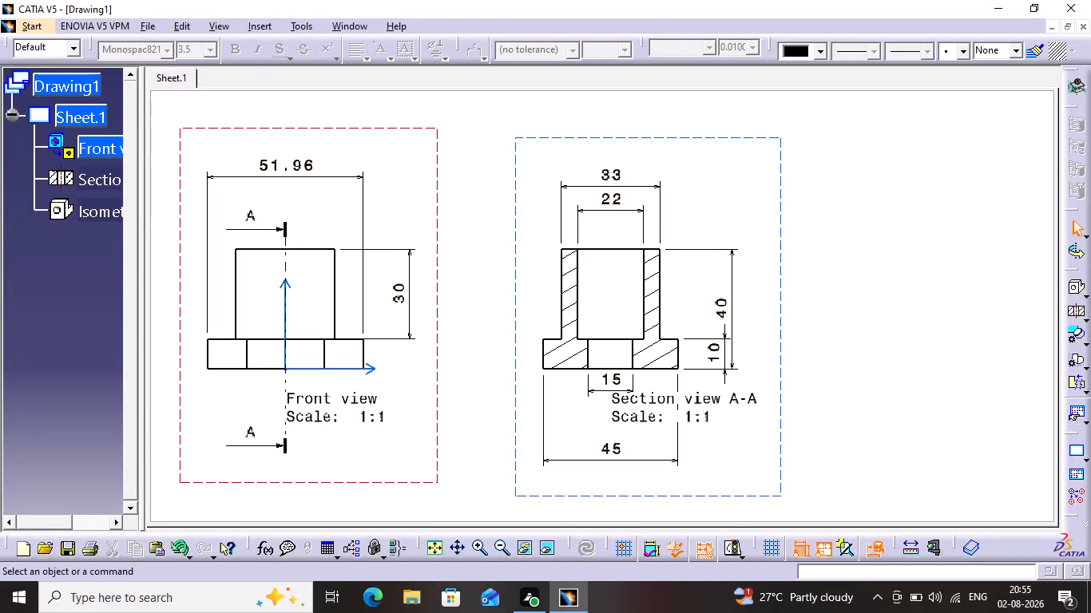
Save the drawing in the catia parts folder as a CATDrawing named "gland blank drafting".
middle_click_drag(458, 279, 458, 279, "ctrl")
middle_click_drag(458, 279, 515, 387, "ctrl")
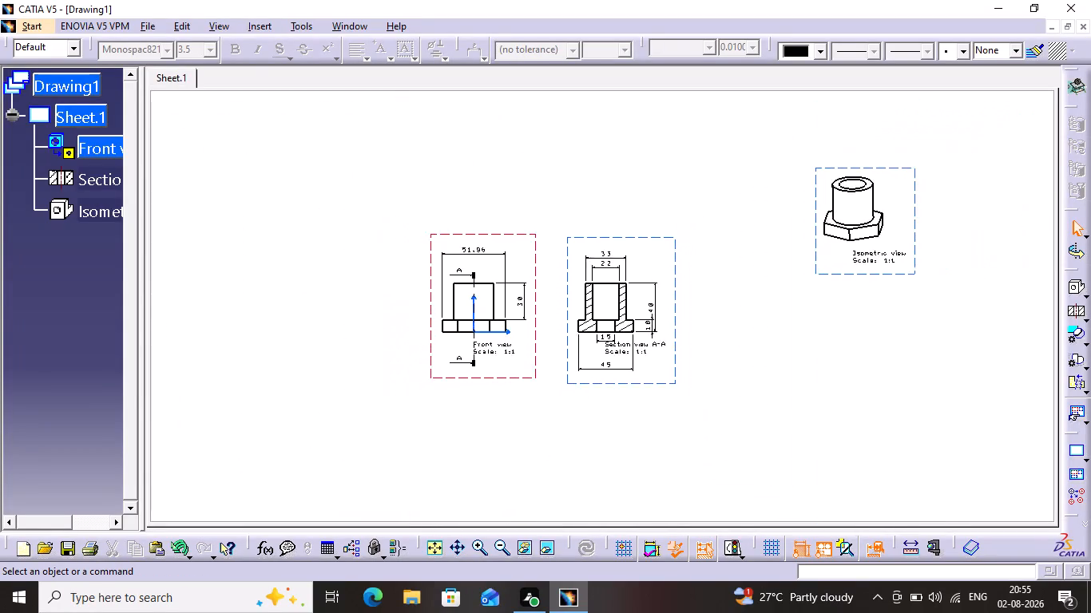
middle_click_drag(515, 387, 541, 432, "ctrl")
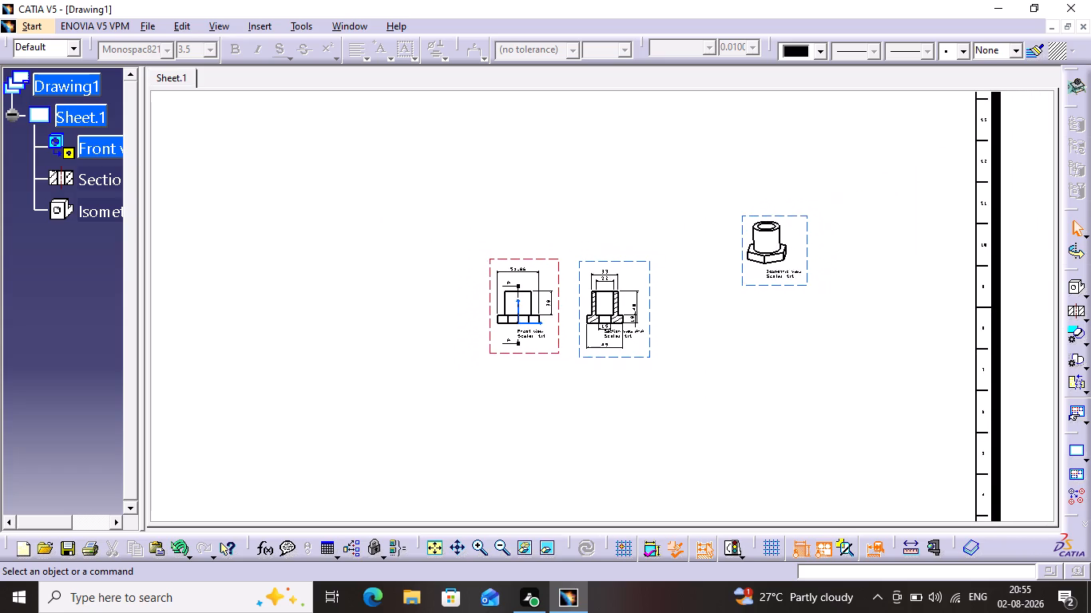
middle_click_drag(541, 432, 527, 383, "ctrl")
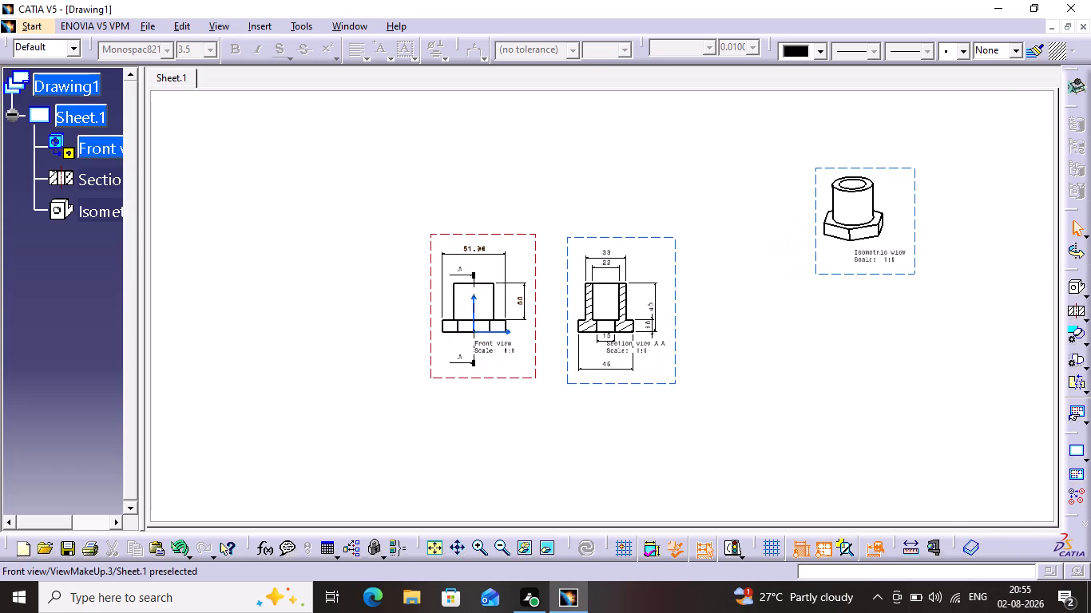
key("ctrl+s")
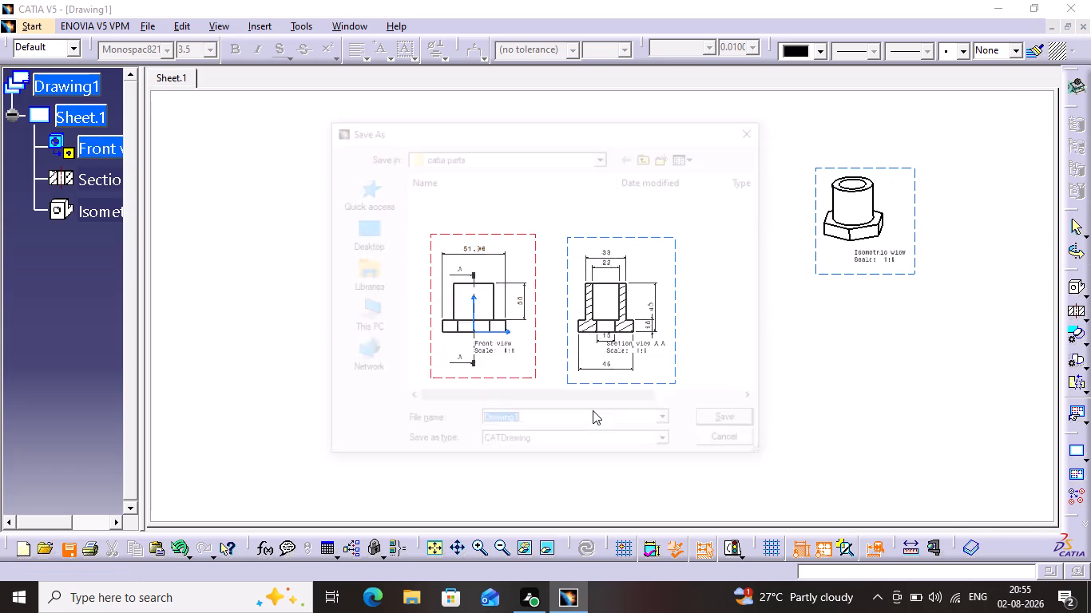
key("BackSpace")
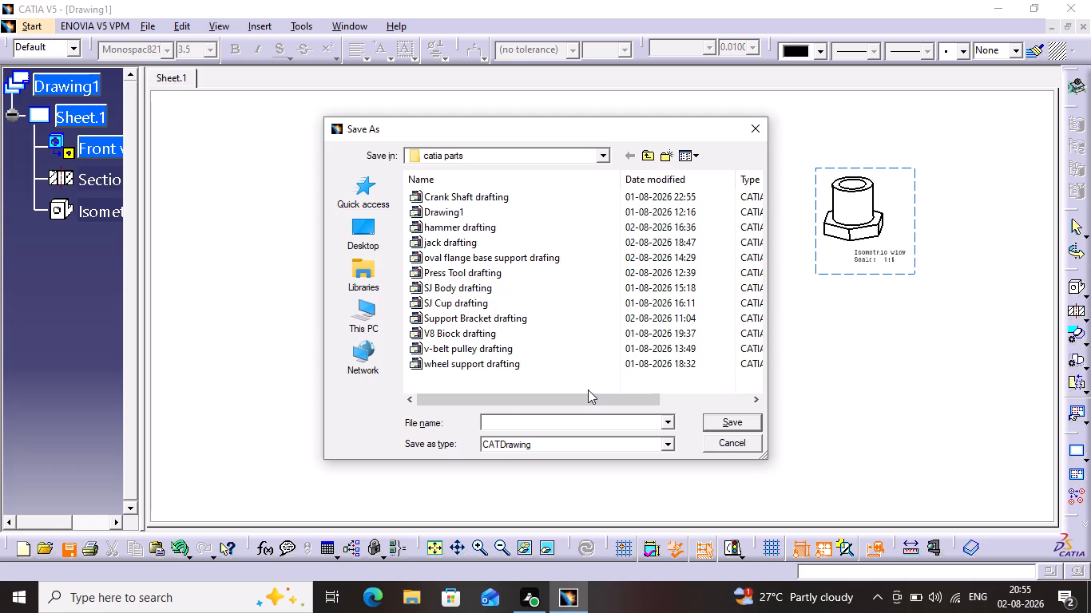
key("ctrl+v")
type("dr")
type("afti")
key("n")
key("g")
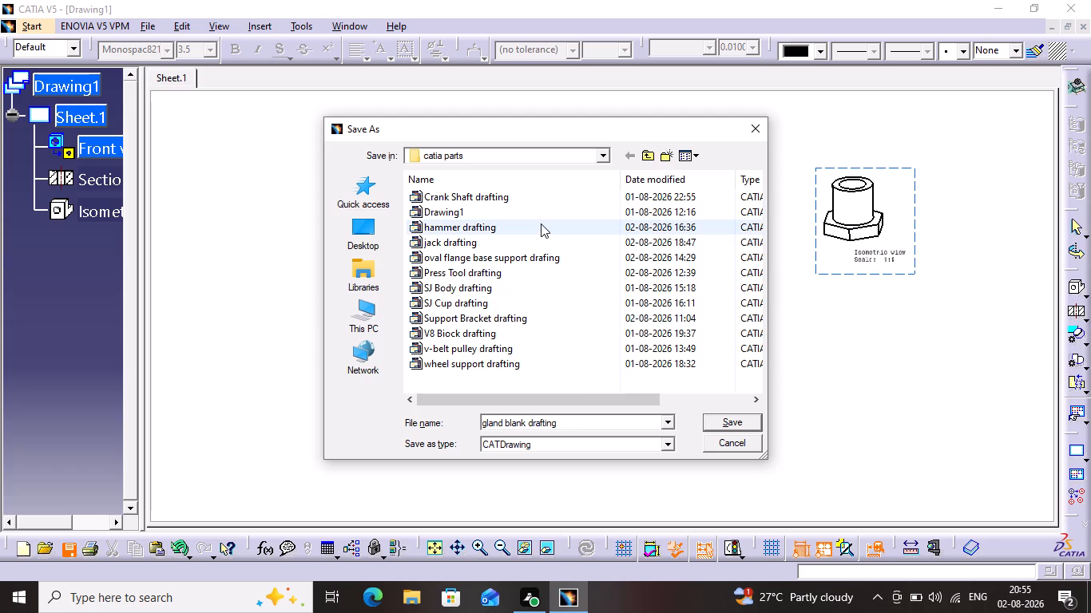
left_click(724, 413)
left_click(725, 417)
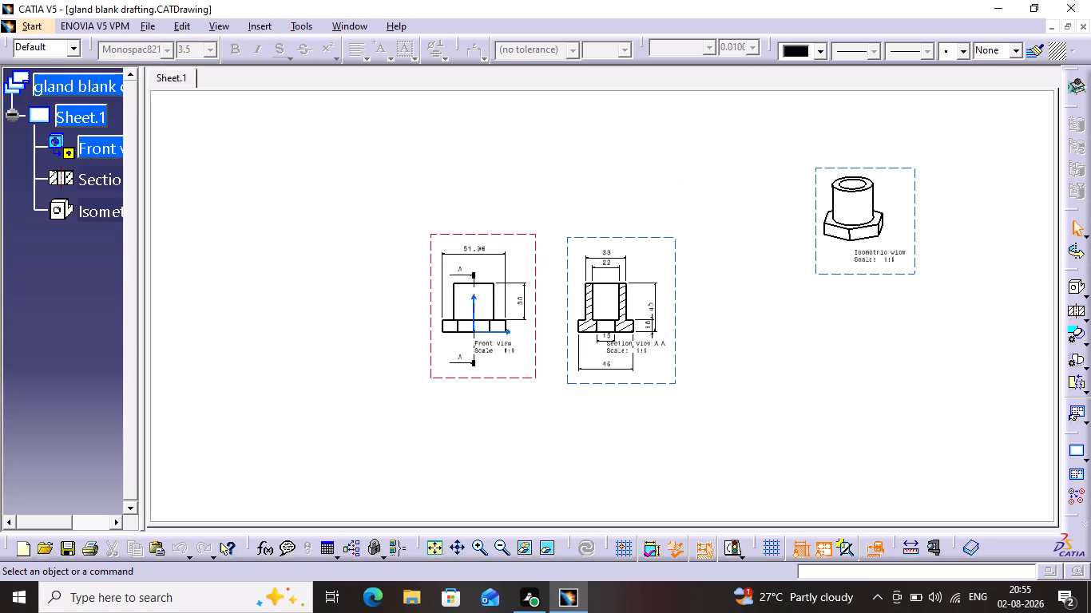
key("ctrl+s")
key("ctrl+s")
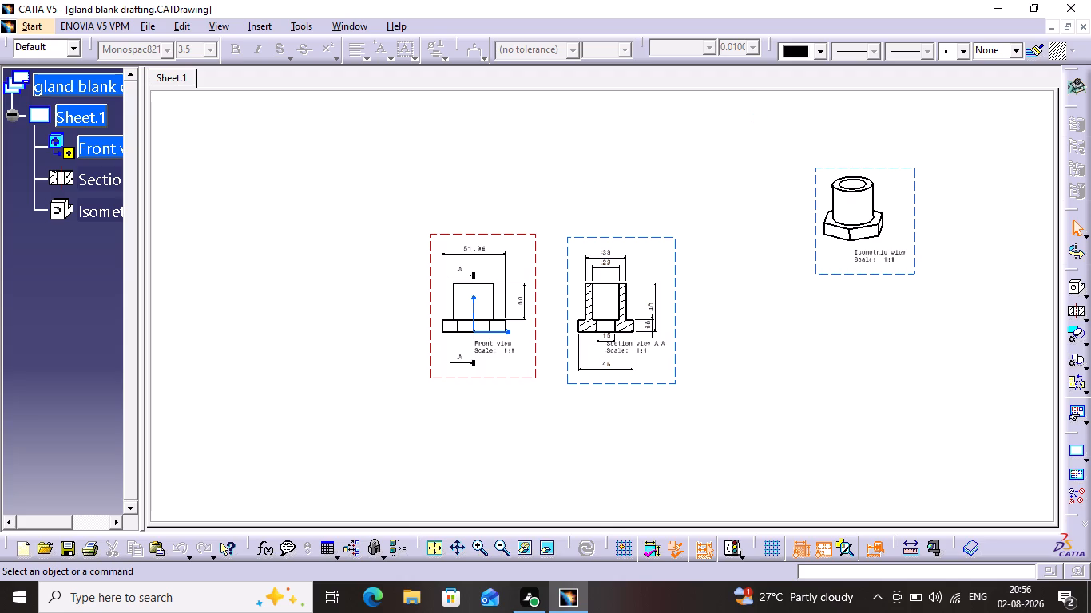
Print the whole drawing with Microsoft Print to PDF, saving the output in catia parts as "gland blank pdf".
key("ctrl+p")
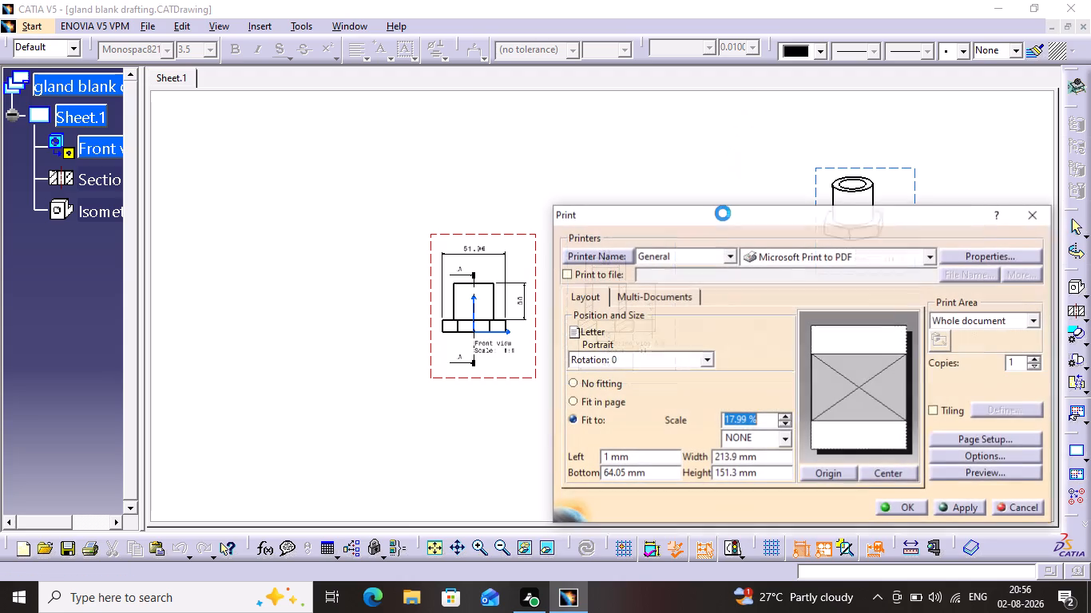
left_click(904, 509)
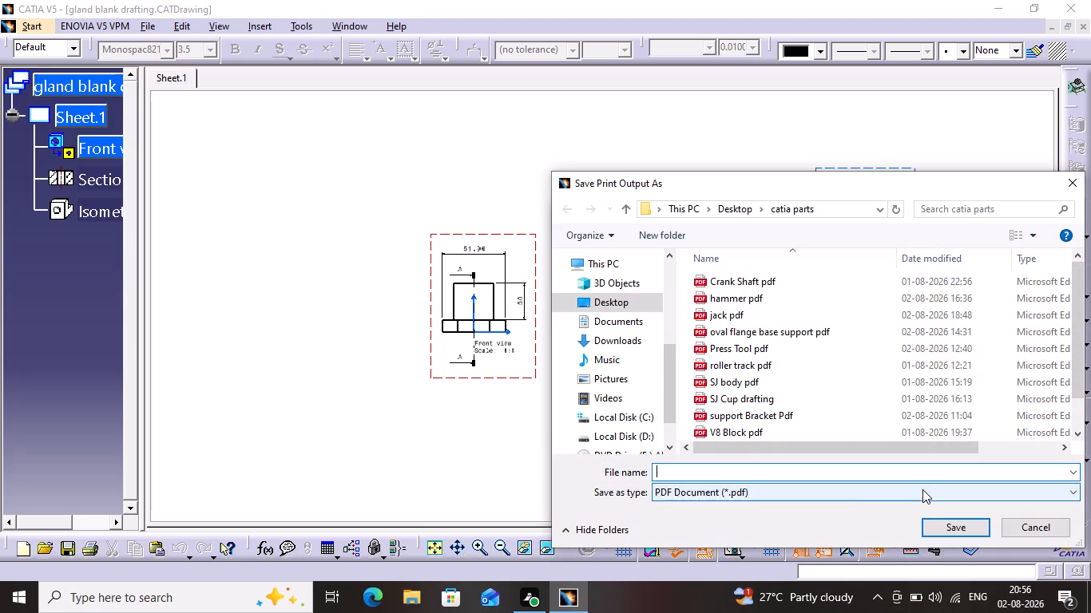
key("ctrl+v")
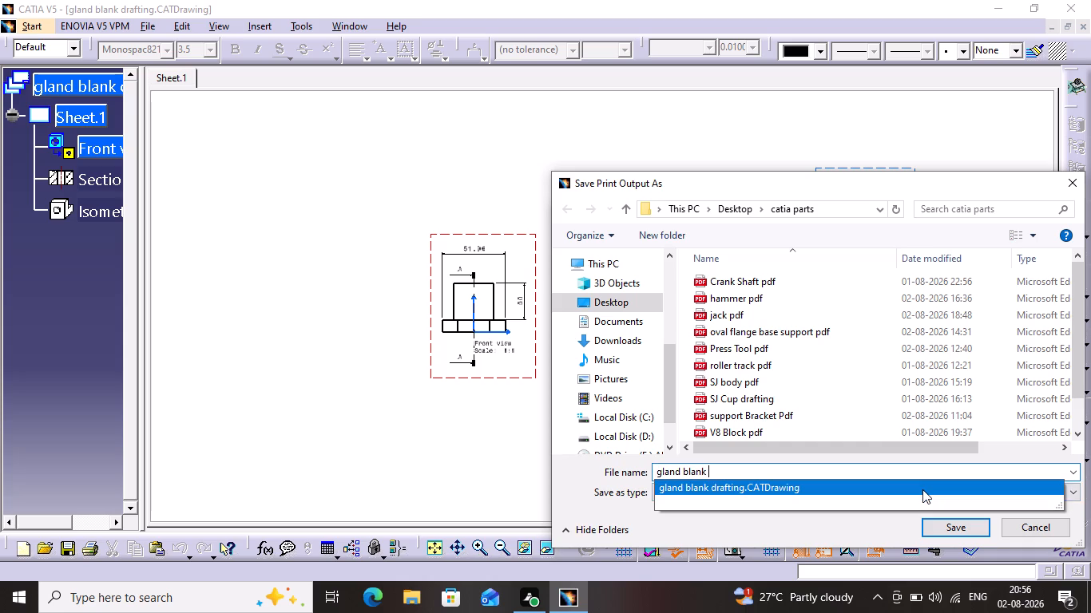
key("space")
type("pdf")
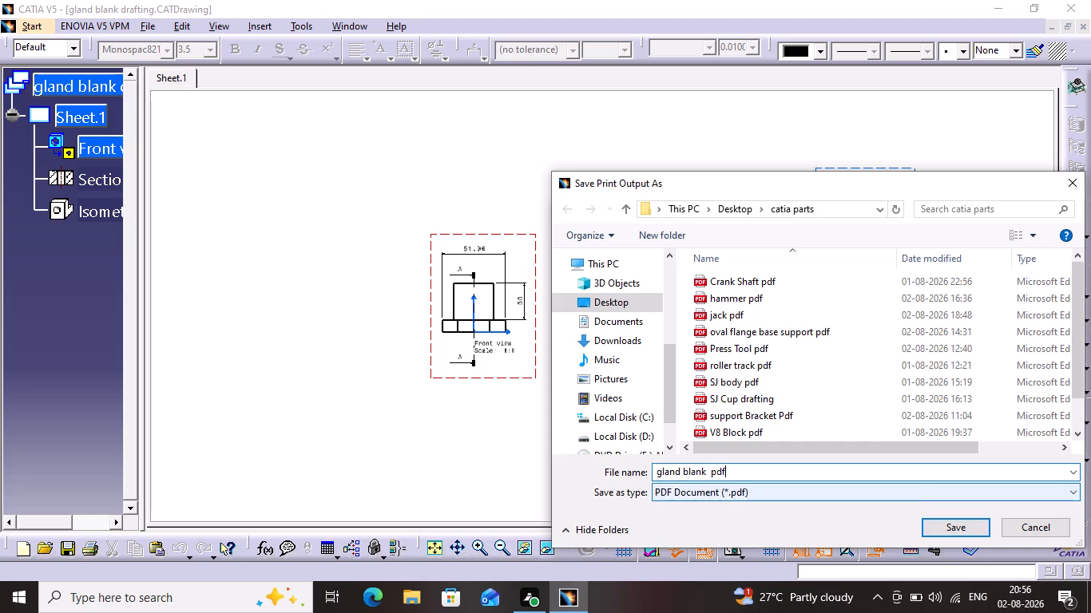
key("Return")
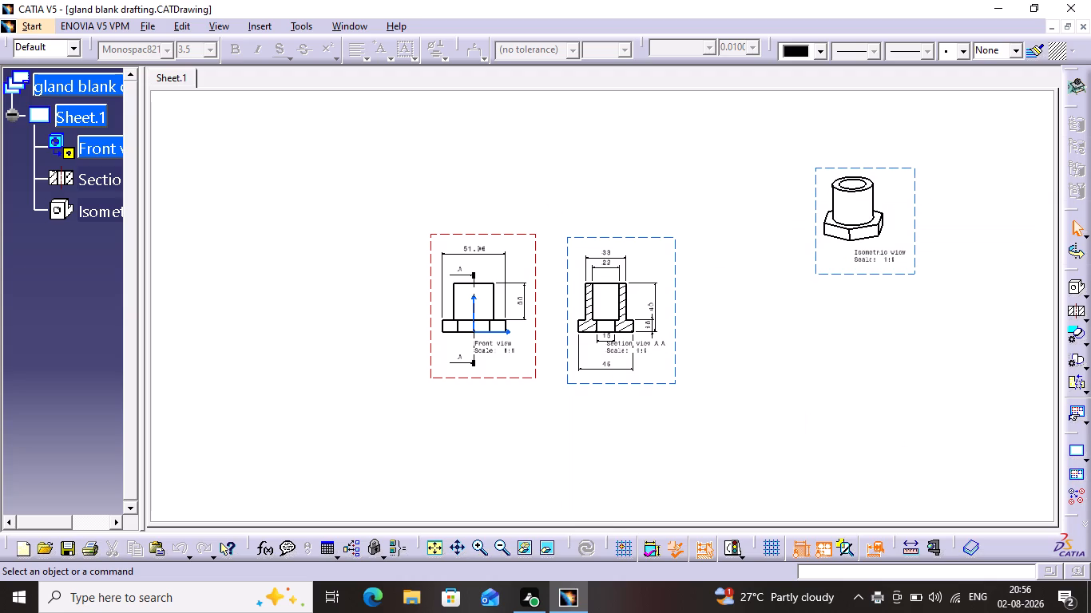
left_click(694, 410)
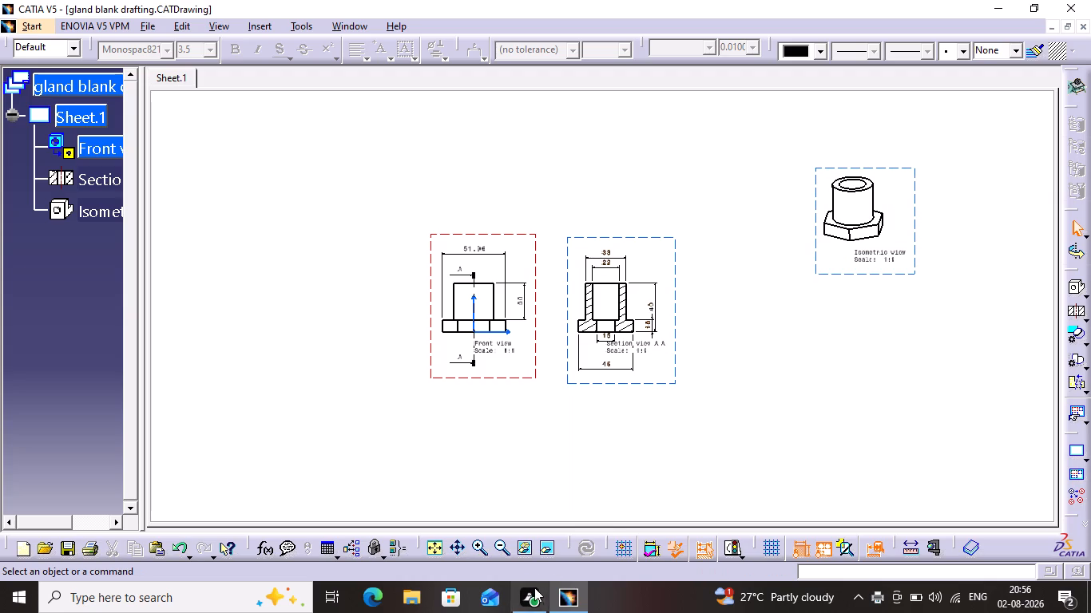